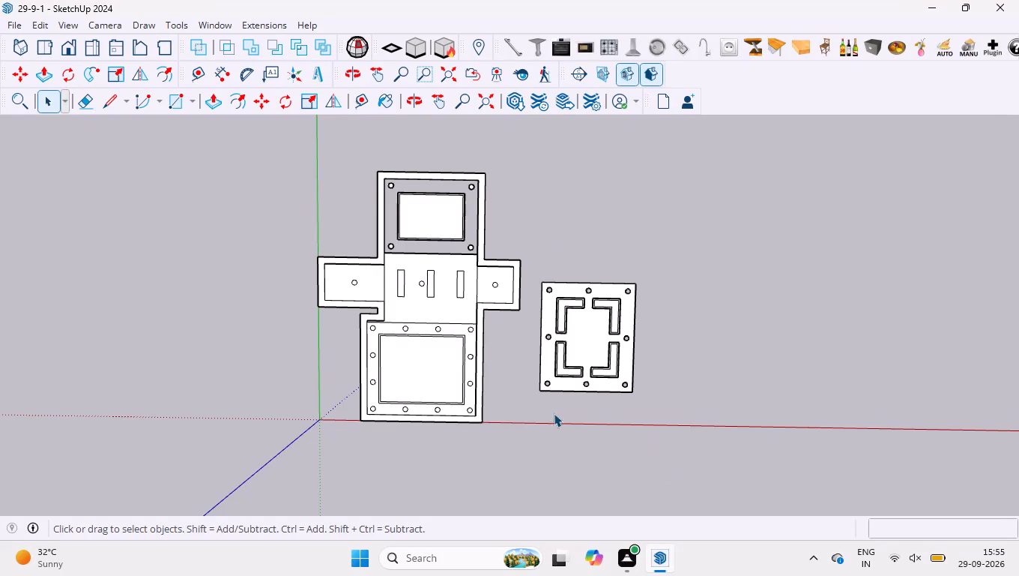
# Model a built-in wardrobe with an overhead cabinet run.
# Examine the stepped main plate and the separate rectangular plate with its four L-shaped frames.
pyautogui.scroll(5, 663, 342)
pyautogui.scroll(-4, 596, 342)
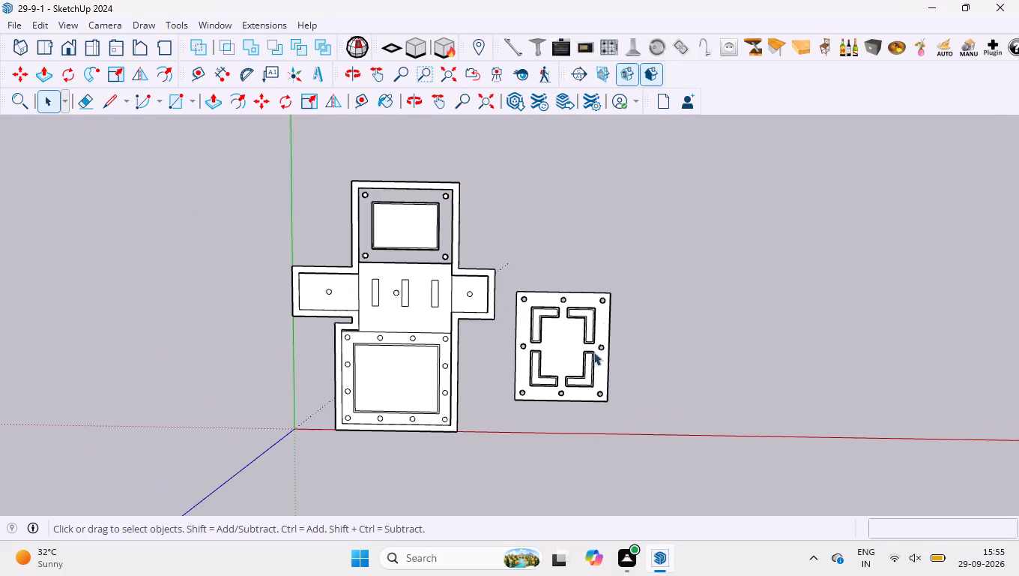
pyautogui.scroll(1, 611, 231)
pyautogui.scroll(20, 566, 331)
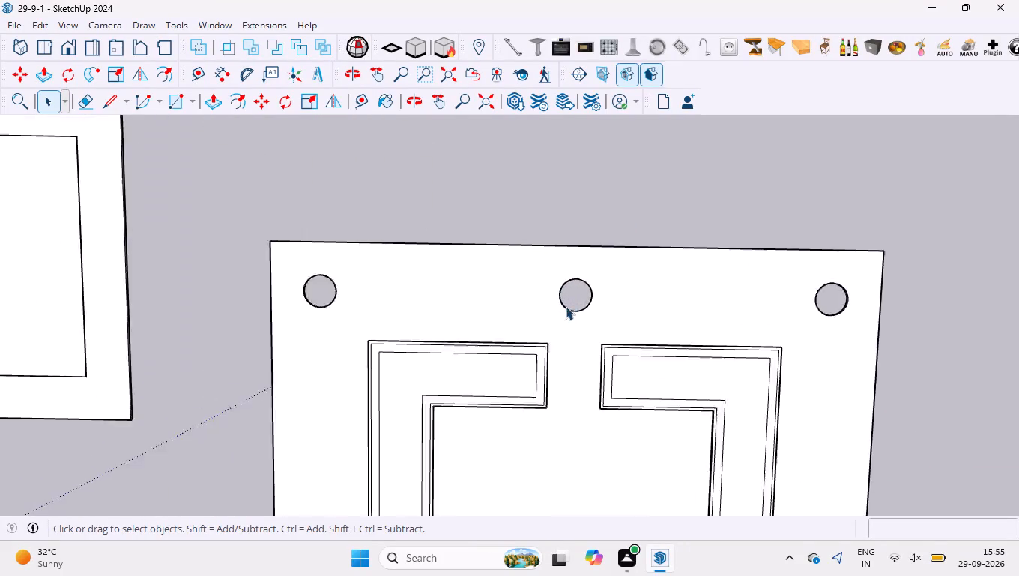
pyautogui.scroll(4, 566, 306)
pyautogui.scroll(-20, 563, 299)
pyautogui.scroll(-3, 563, 299)
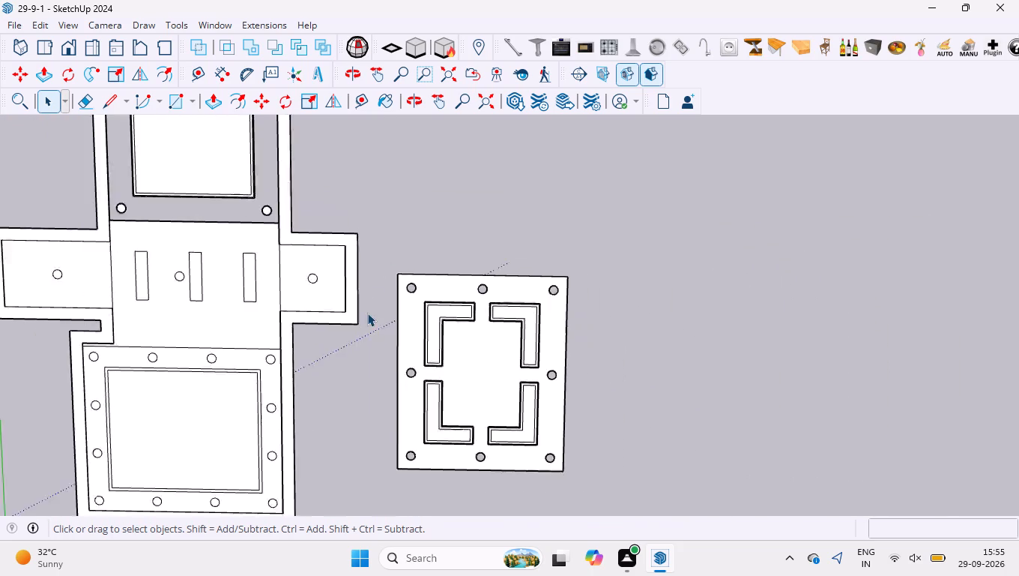
pyautogui.scroll(-12, 367, 313)
pyautogui.moveTo(174, 172); pyautogui.dragTo(447, 337)
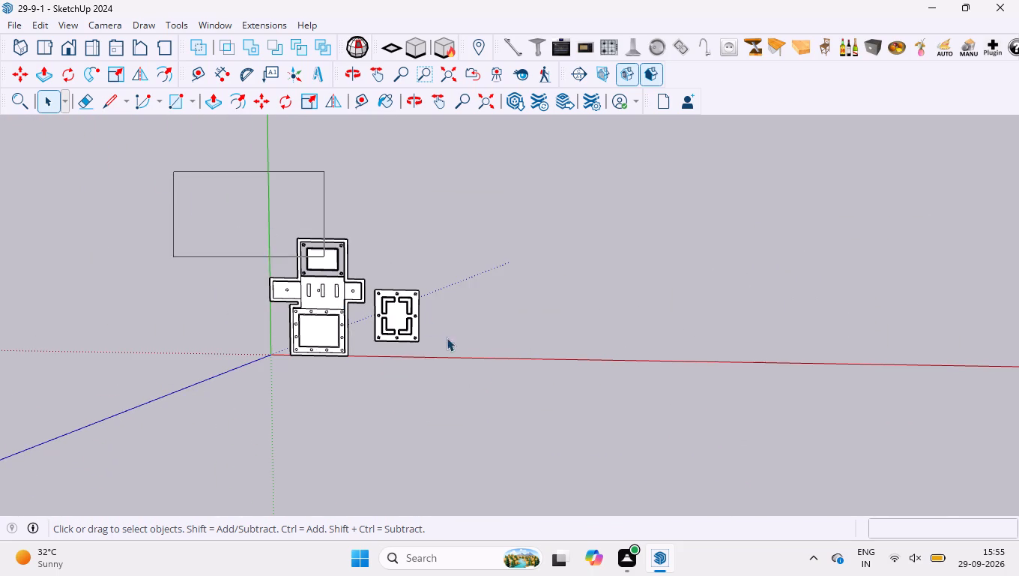
pyautogui.moveTo(447, 337); pyautogui.dragTo(579, 432)
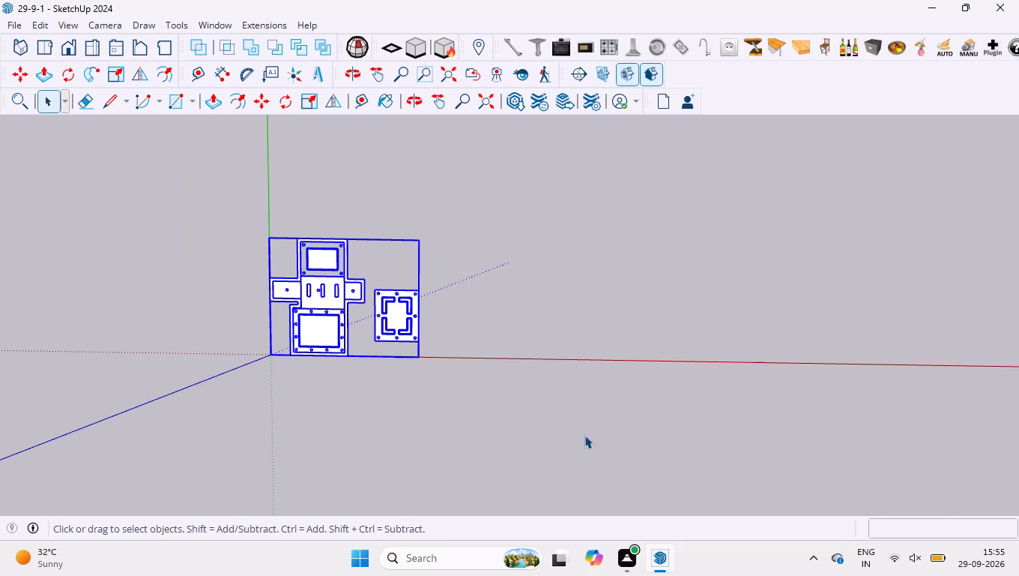
pyautogui.click(501, 406)
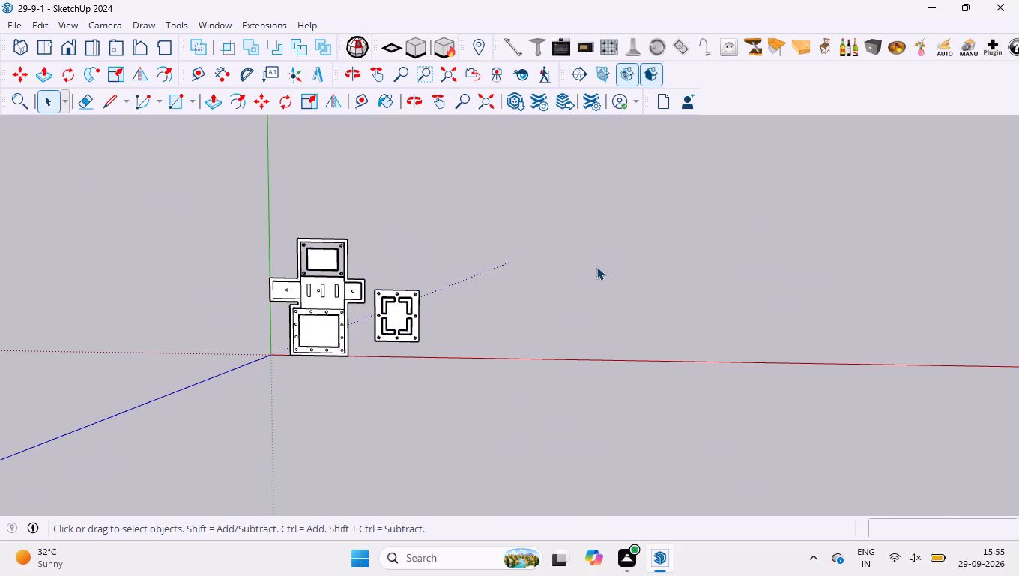
pyautogui.scroll(6, 596, 266)
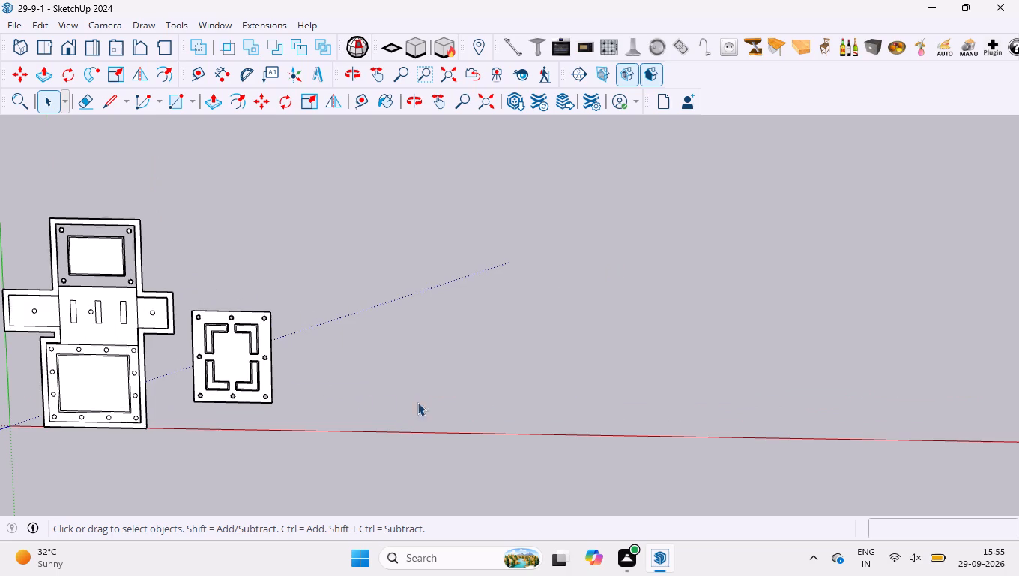
pyautogui.scroll(3, 182, 281)
pyautogui.scroll(3, 238, 362)
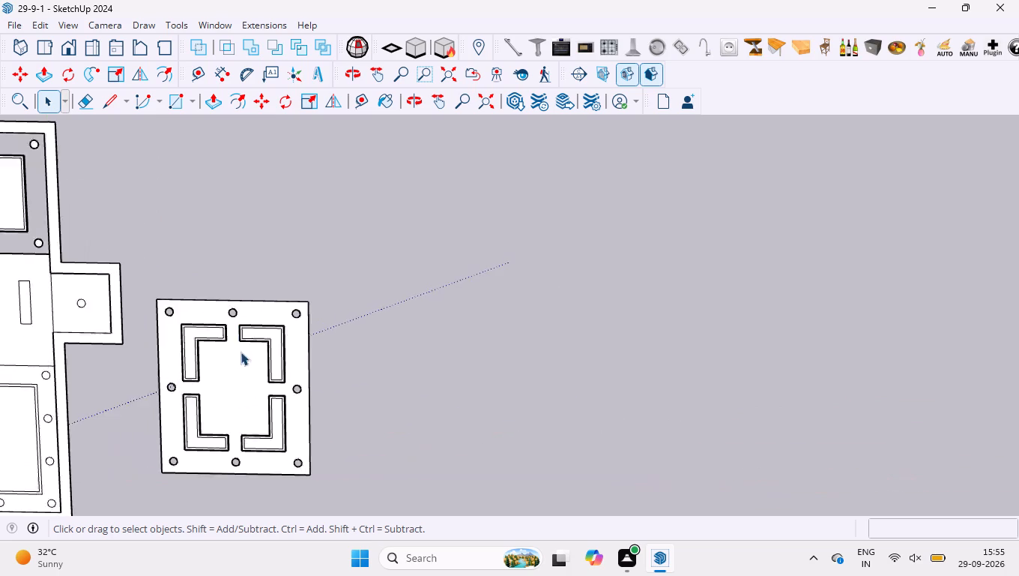
pyautogui.scroll(6, 241, 352)
pyautogui.scroll(17, 288, 308)
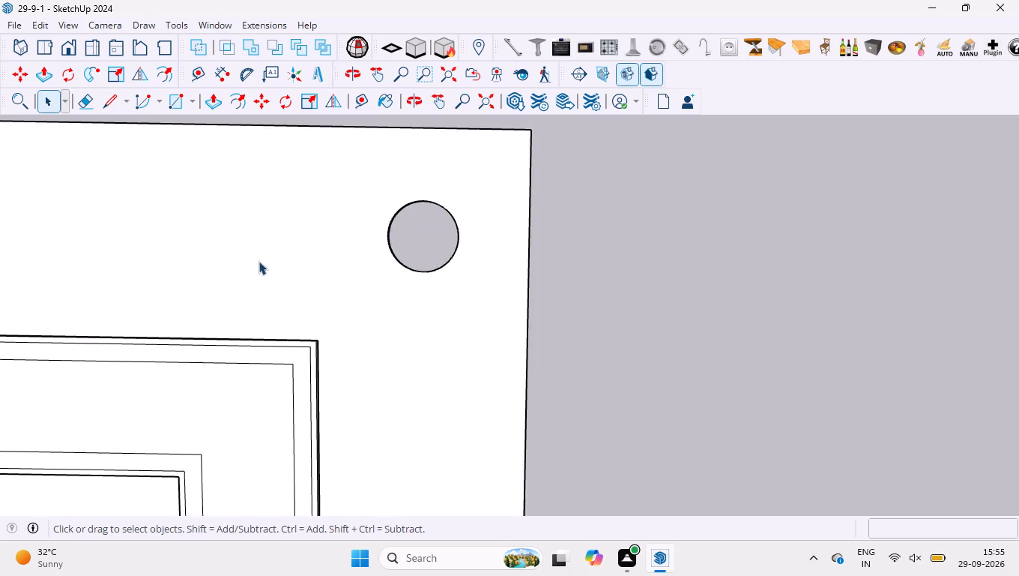
pyautogui.scroll(1, 274, 281)
# Select the L-shaped frames inside the rectangular plate's group and move them about 2 3/8" away from its underside.
pyautogui.moveTo(274, 281); pyautogui.dragTo(348, 571, button='middle')
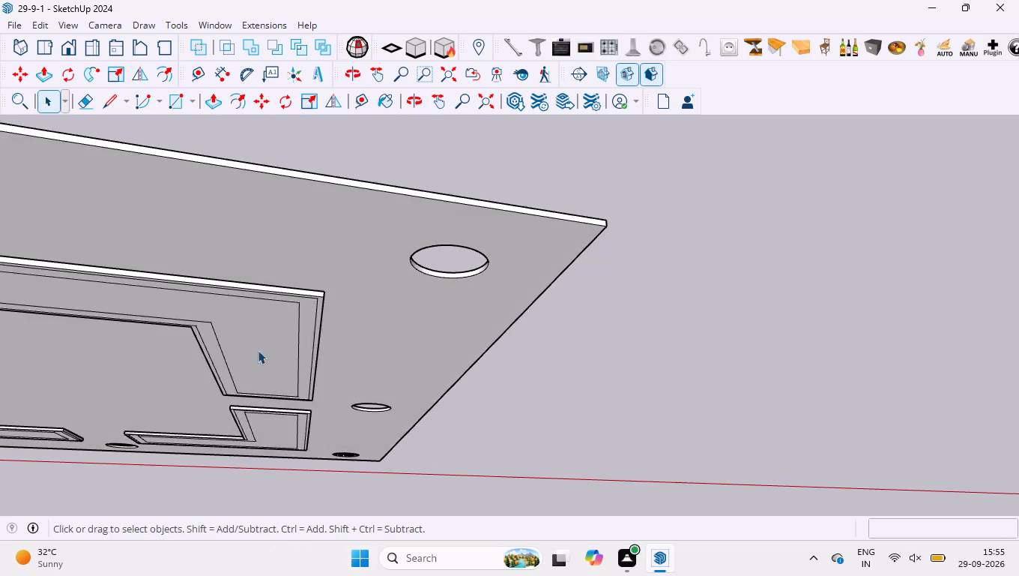
pyautogui.scroll(3, 226, 296)
pyautogui.moveTo(249, 262); pyautogui.dragTo(257, 361, button='middle')
pyautogui.scroll(9, 275, 242)
pyautogui.moveTo(313, 270); pyautogui.dragTo(313, 159, button='middle')
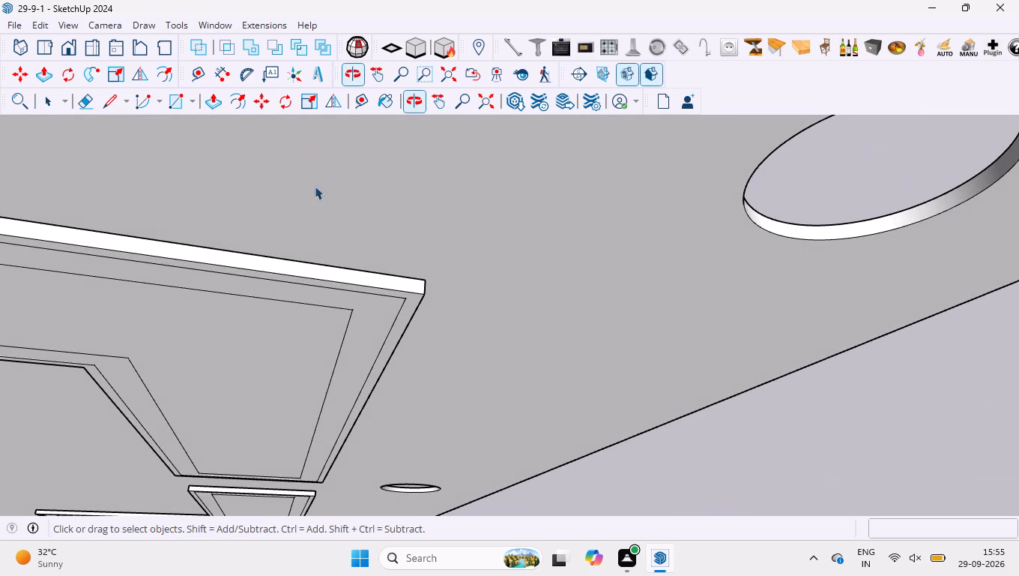
pyautogui.click(342, 295)
pyautogui.doubleClick(343, 289)
pyautogui.click(343, 287)
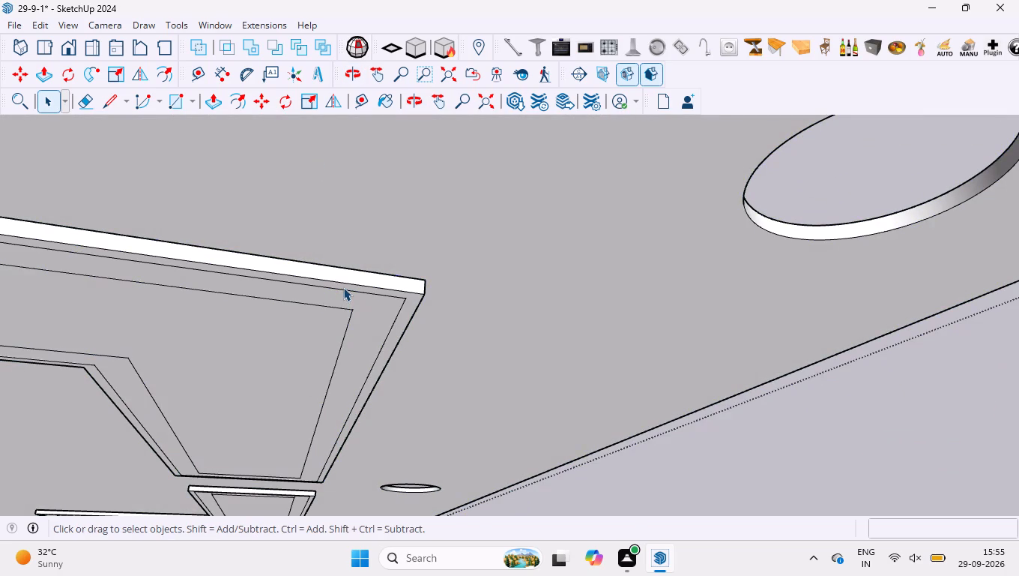
pyautogui.tripleClick(341, 282)
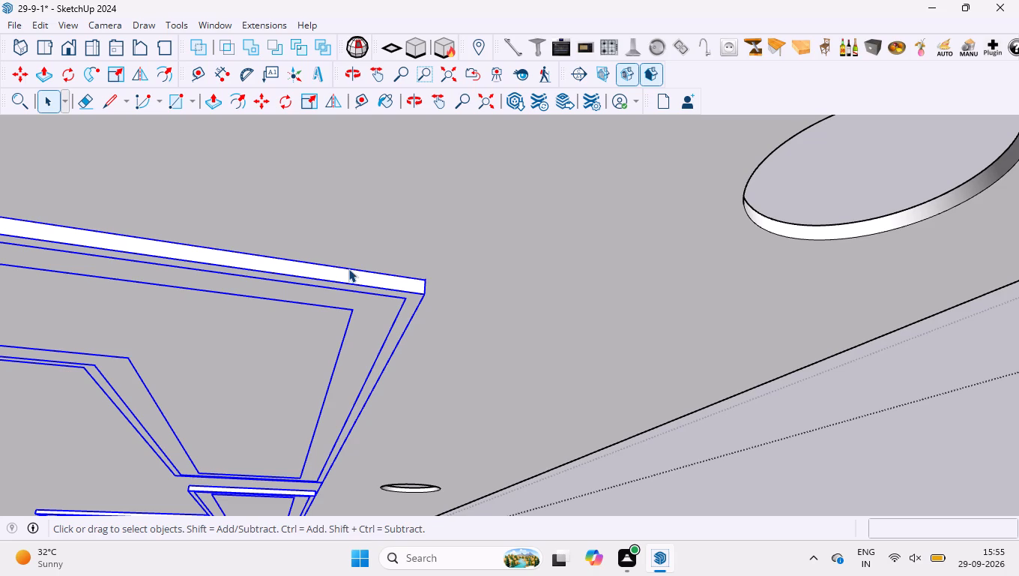
pyautogui.press('m')
pyautogui.click(426, 294)
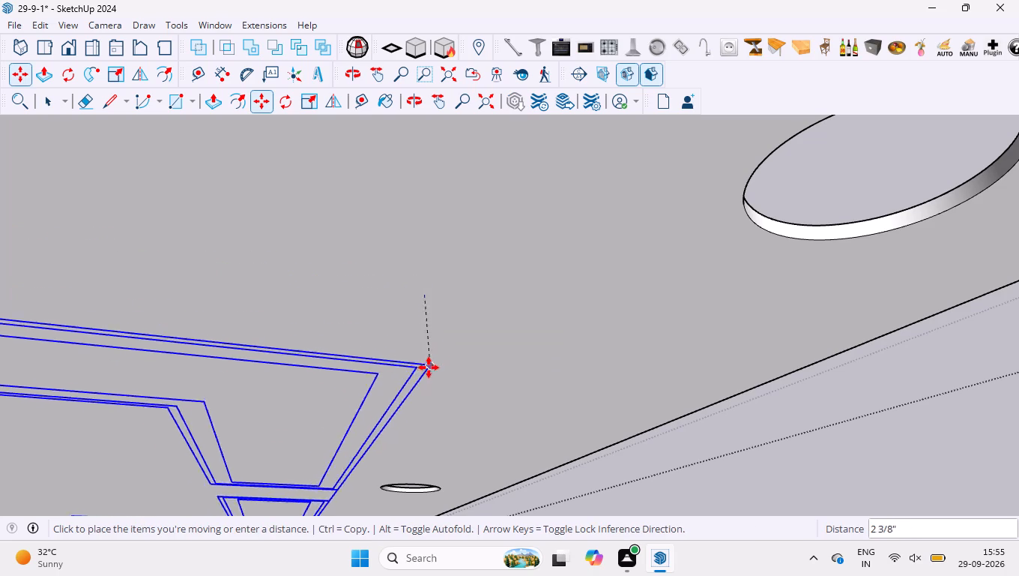
pyautogui.click(424, 370)
# Move the L-shaped frames about 2" up along the blue axis toward the rectangular plate, and leave the group.
pyautogui.scroll(-3, 409, 300)
pyautogui.moveTo(409, 298); pyautogui.dragTo(393, 403, button='middle')
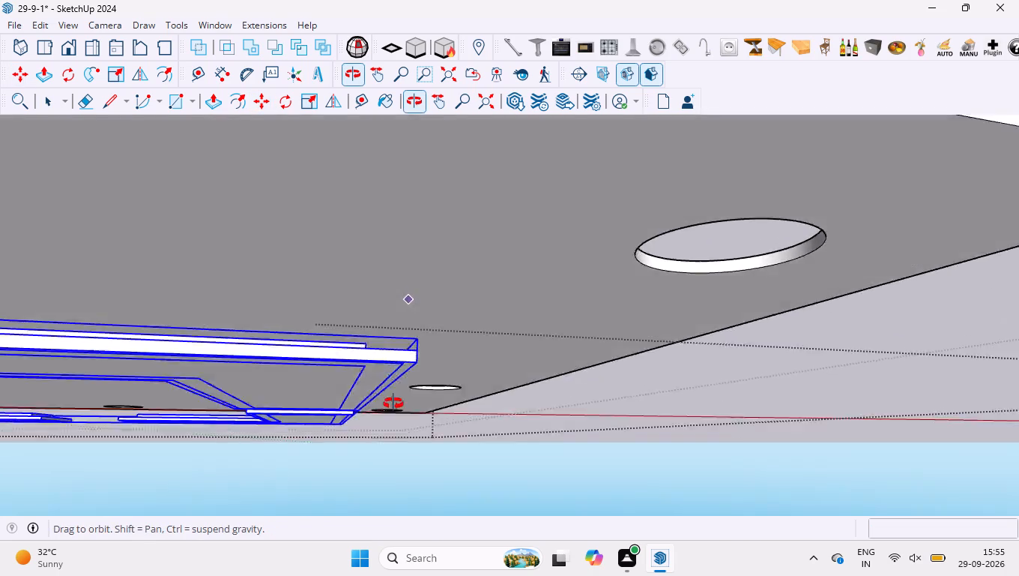
pyautogui.moveTo(393, 403); pyautogui.dragTo(375, 402, button='middle')
pyautogui.scroll(7, 356, 357)
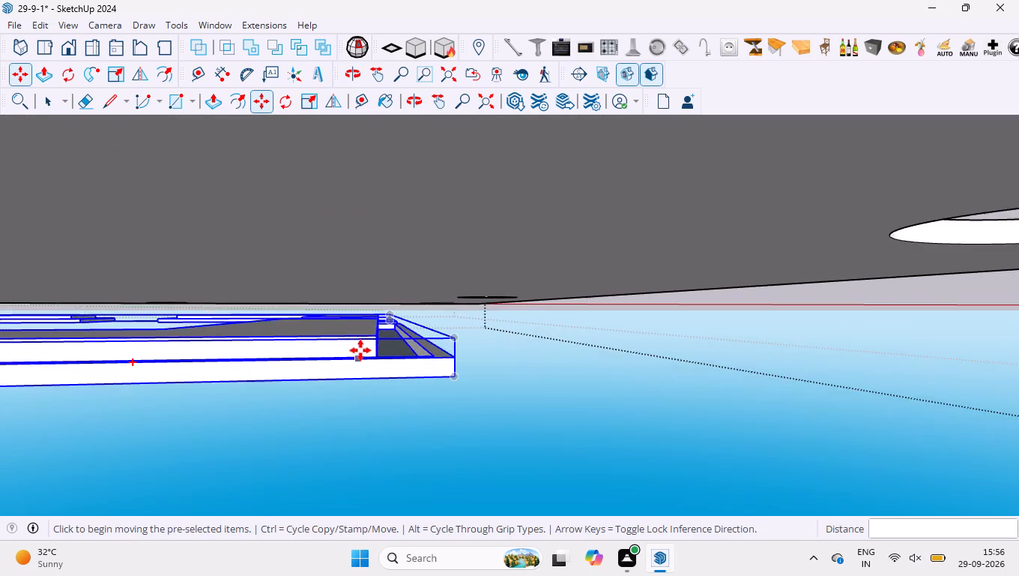
pyautogui.scroll(2, 360, 350)
pyautogui.moveTo(367, 350); pyautogui.dragTo(370, 364, button='middle')
pyautogui.scroll(2, 374, 319)
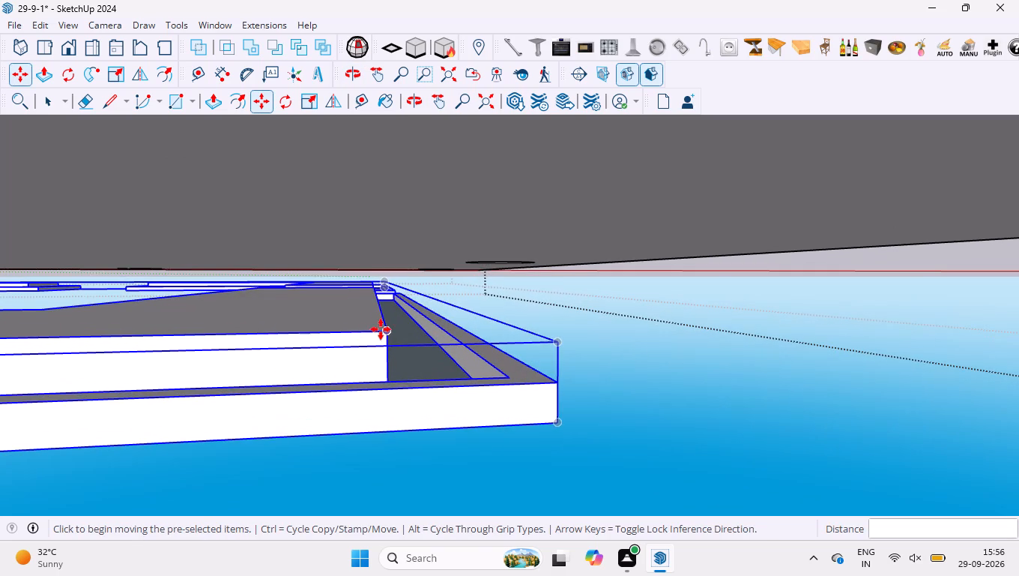
pyautogui.click(384, 332)
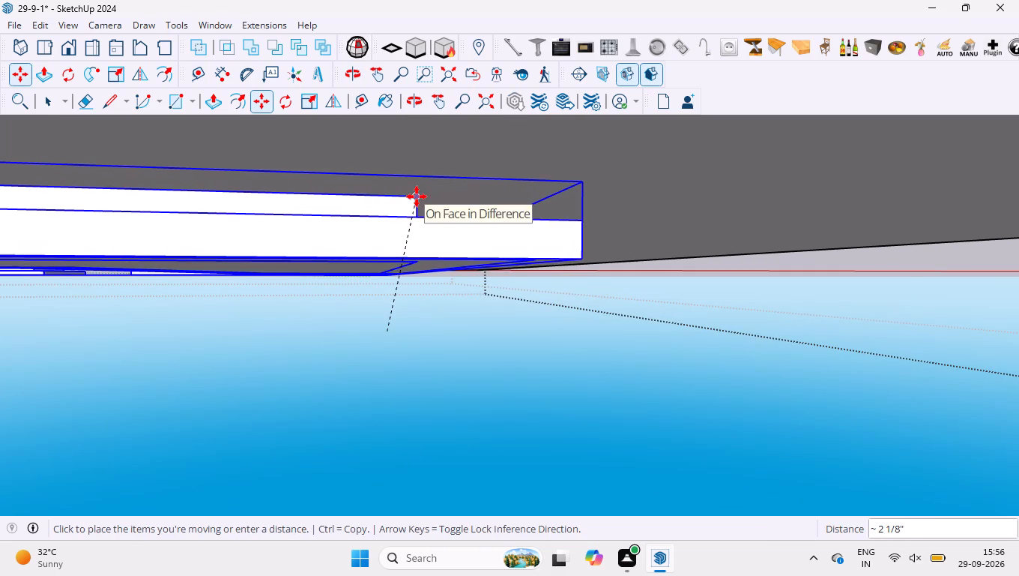
pyautogui.press('Up')
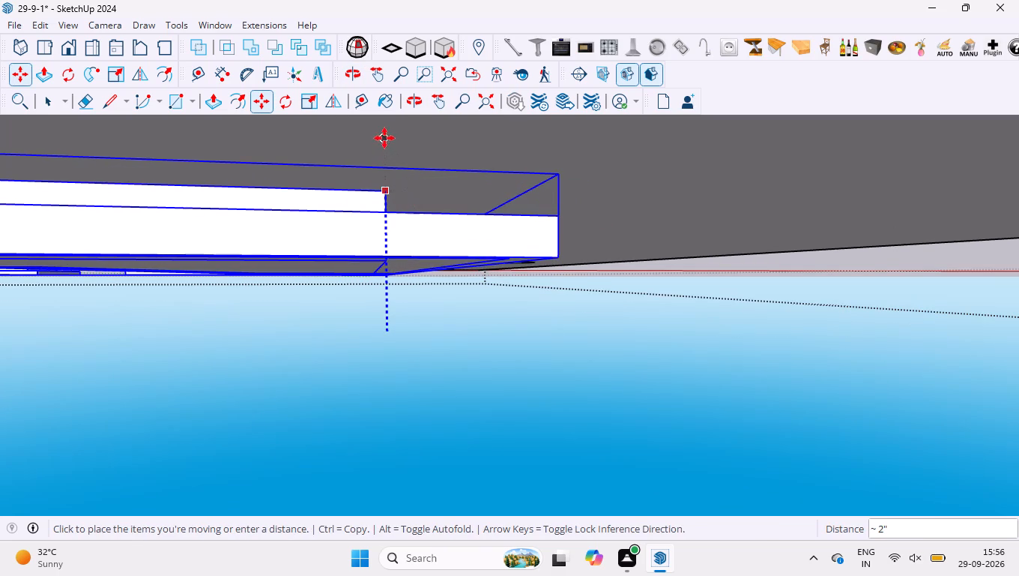
pyautogui.click(383, 137)
pyautogui.scroll(-5, 441, 406)
pyautogui.press('space')
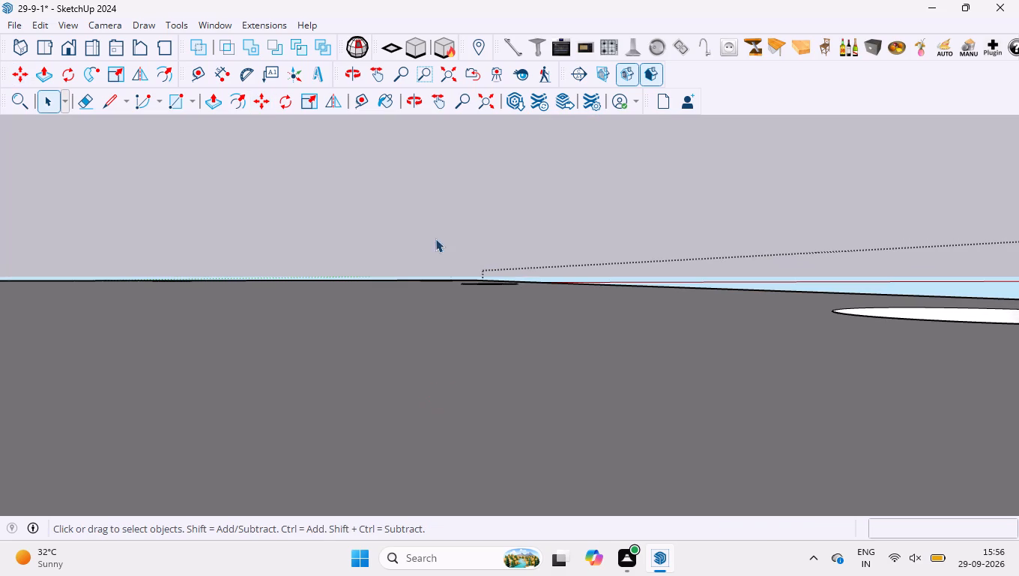
pyautogui.scroll(-11, 348, 280)
pyautogui.scroll(3, 376, 298)
pyautogui.moveTo(374, 289); pyautogui.dragTo(342, 198, button='middle')
pyautogui.click(483, 320)
pyautogui.scroll(-8, 472, 349)
pyautogui.click(402, 391)
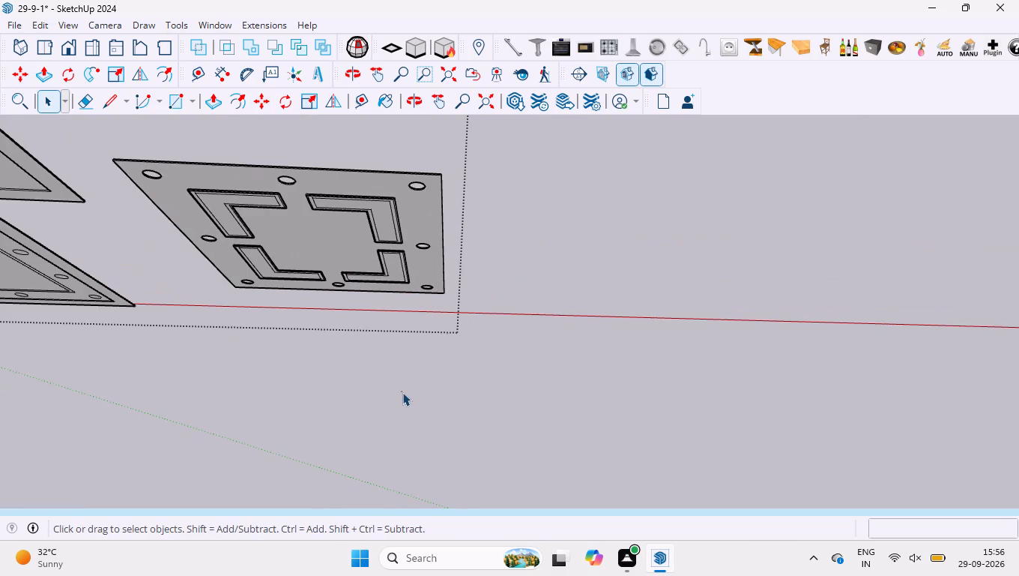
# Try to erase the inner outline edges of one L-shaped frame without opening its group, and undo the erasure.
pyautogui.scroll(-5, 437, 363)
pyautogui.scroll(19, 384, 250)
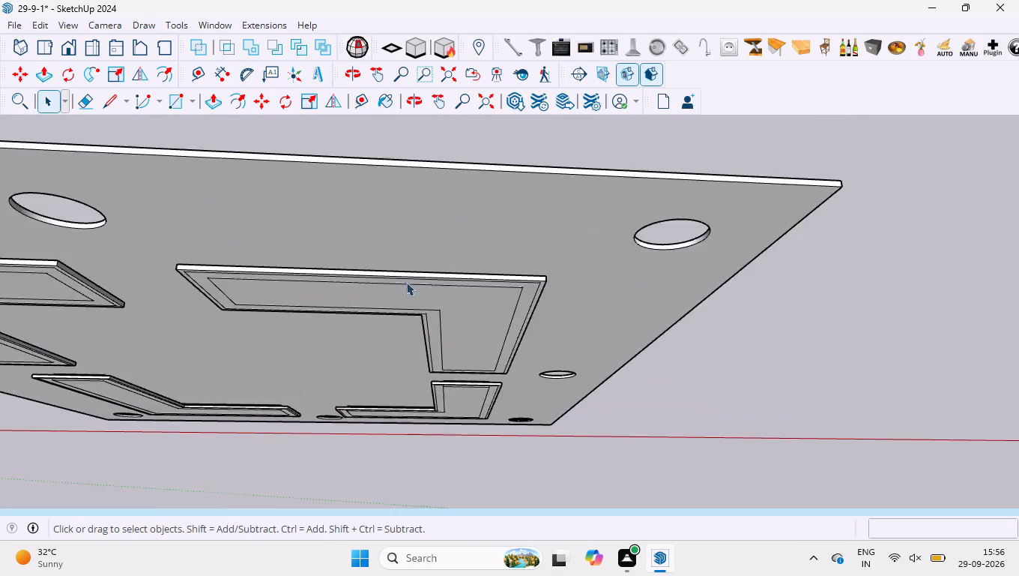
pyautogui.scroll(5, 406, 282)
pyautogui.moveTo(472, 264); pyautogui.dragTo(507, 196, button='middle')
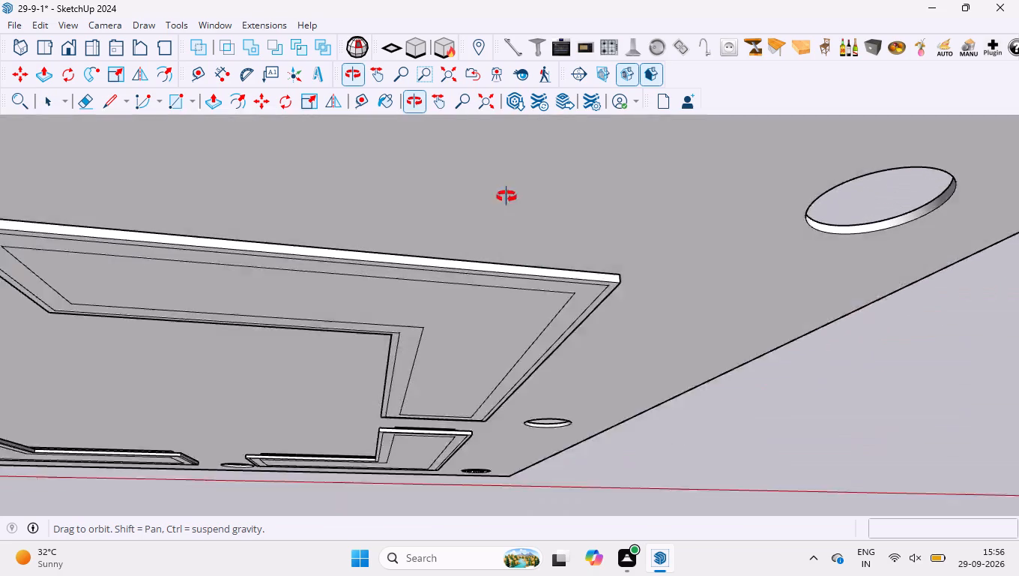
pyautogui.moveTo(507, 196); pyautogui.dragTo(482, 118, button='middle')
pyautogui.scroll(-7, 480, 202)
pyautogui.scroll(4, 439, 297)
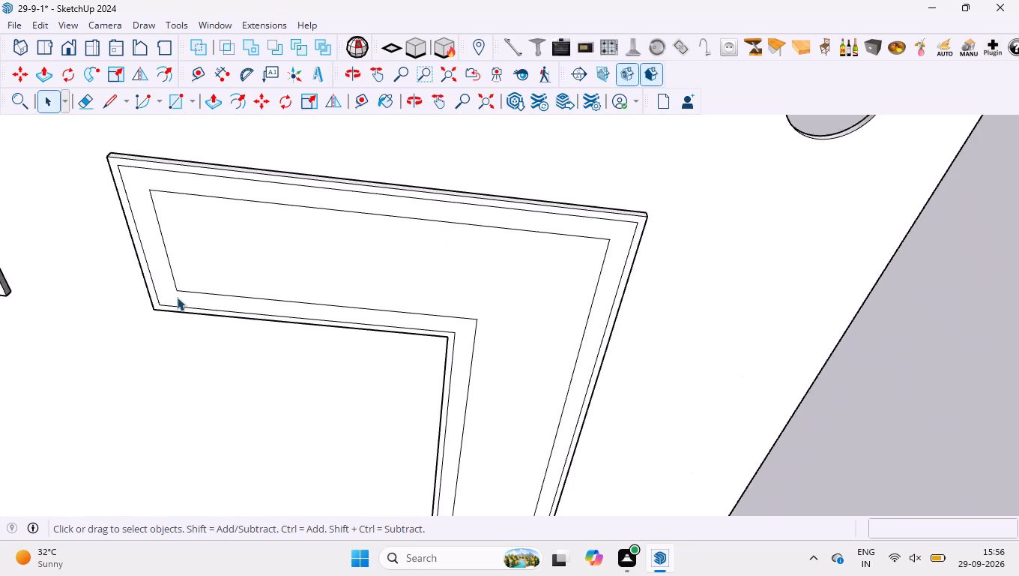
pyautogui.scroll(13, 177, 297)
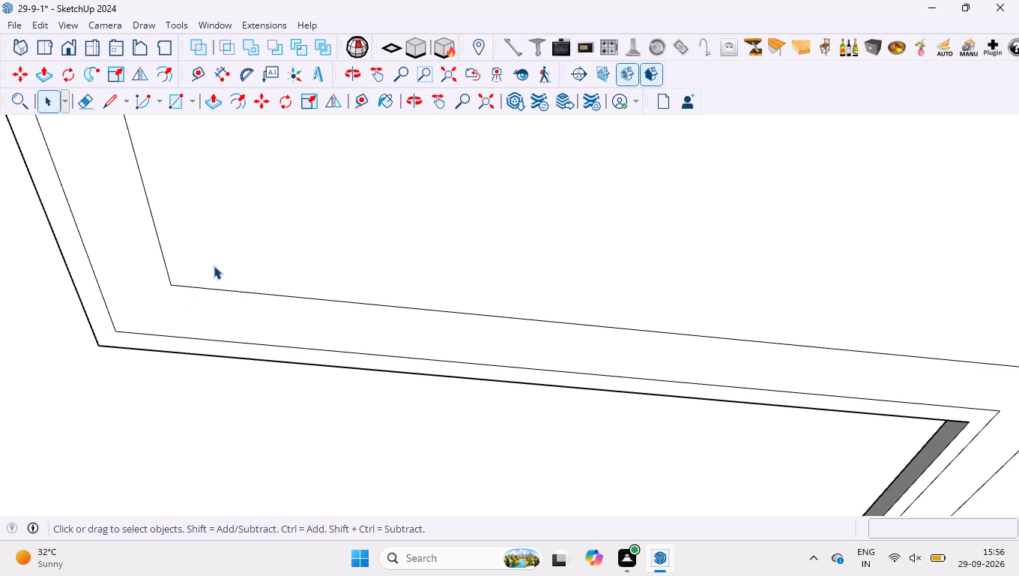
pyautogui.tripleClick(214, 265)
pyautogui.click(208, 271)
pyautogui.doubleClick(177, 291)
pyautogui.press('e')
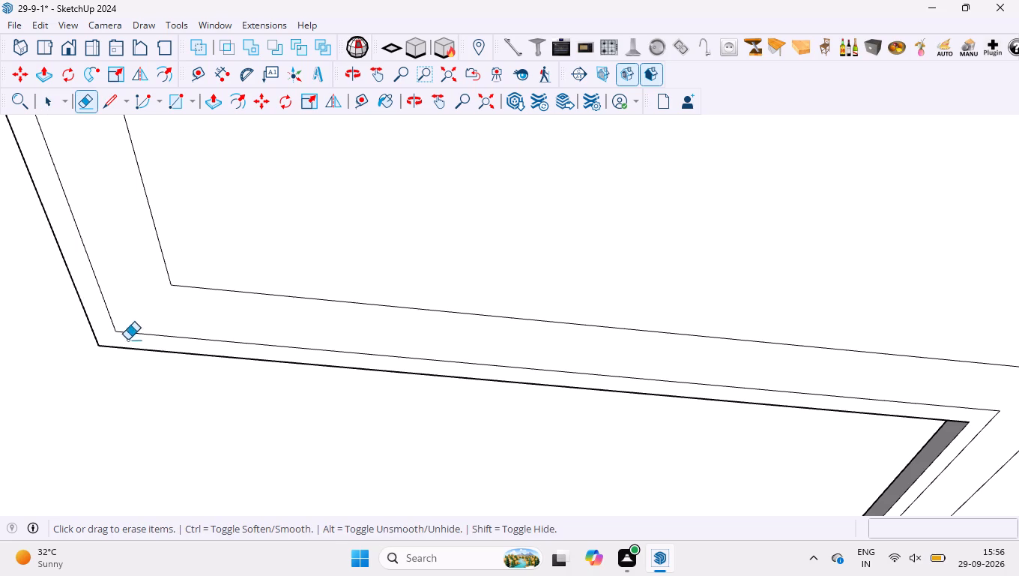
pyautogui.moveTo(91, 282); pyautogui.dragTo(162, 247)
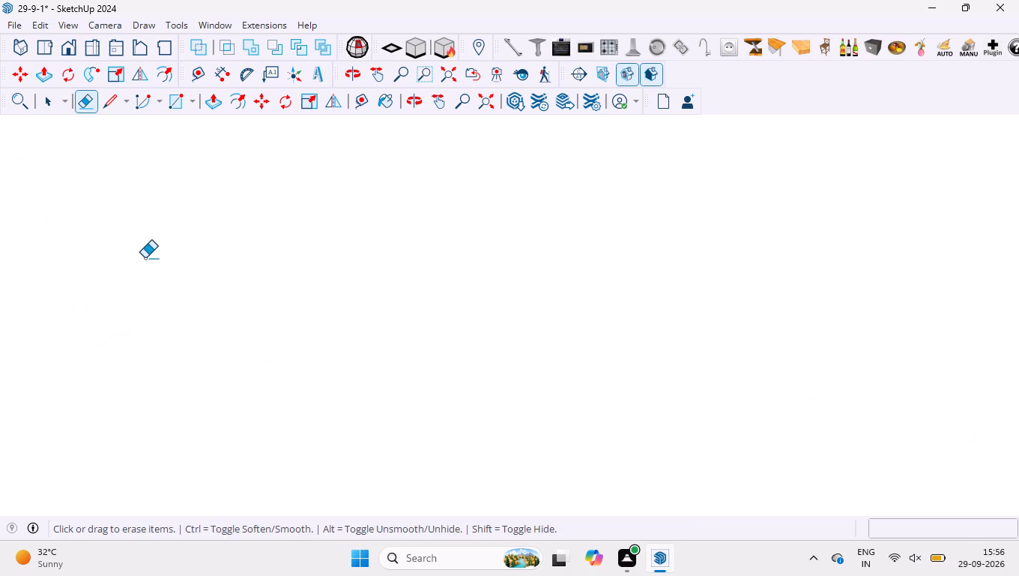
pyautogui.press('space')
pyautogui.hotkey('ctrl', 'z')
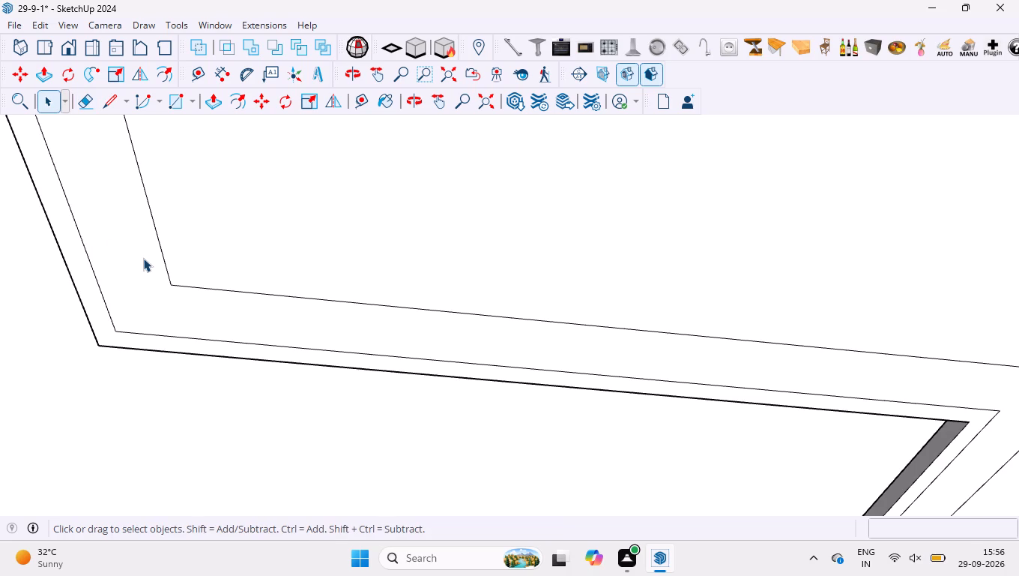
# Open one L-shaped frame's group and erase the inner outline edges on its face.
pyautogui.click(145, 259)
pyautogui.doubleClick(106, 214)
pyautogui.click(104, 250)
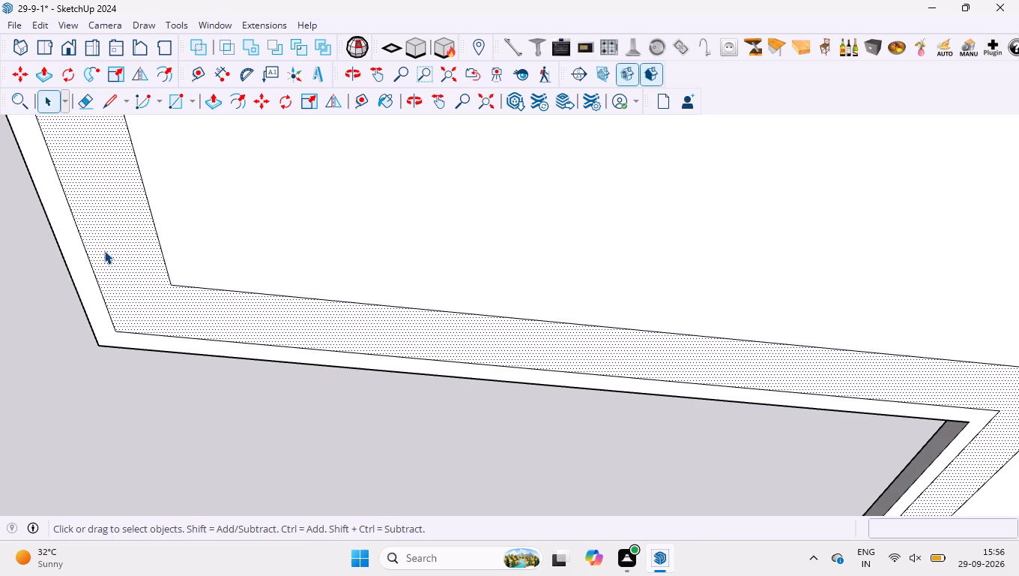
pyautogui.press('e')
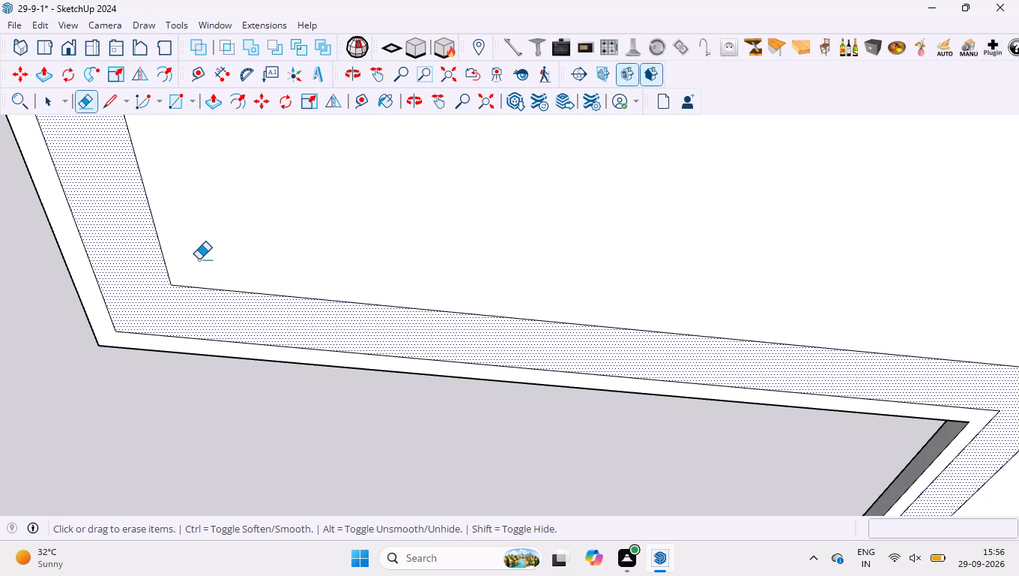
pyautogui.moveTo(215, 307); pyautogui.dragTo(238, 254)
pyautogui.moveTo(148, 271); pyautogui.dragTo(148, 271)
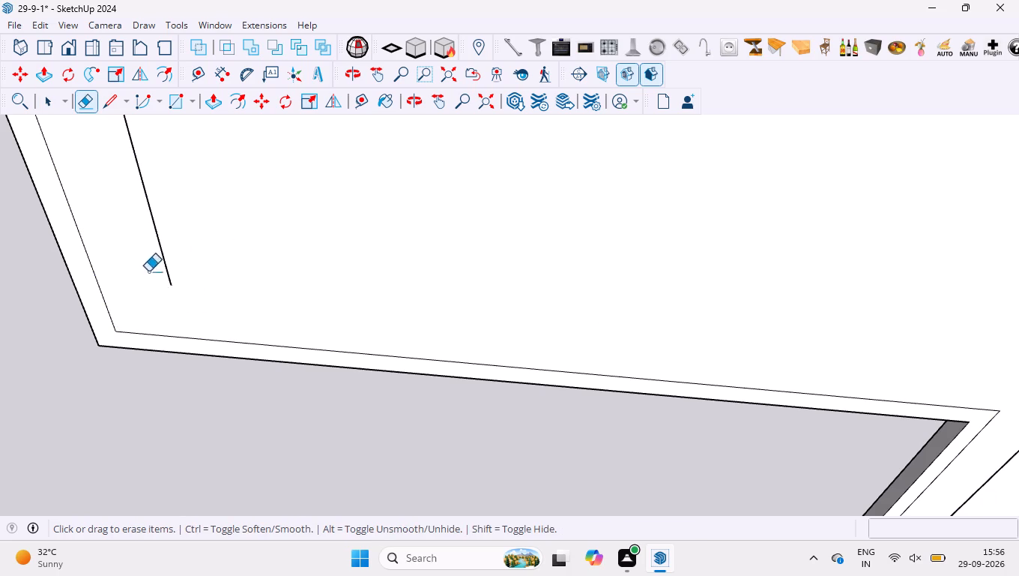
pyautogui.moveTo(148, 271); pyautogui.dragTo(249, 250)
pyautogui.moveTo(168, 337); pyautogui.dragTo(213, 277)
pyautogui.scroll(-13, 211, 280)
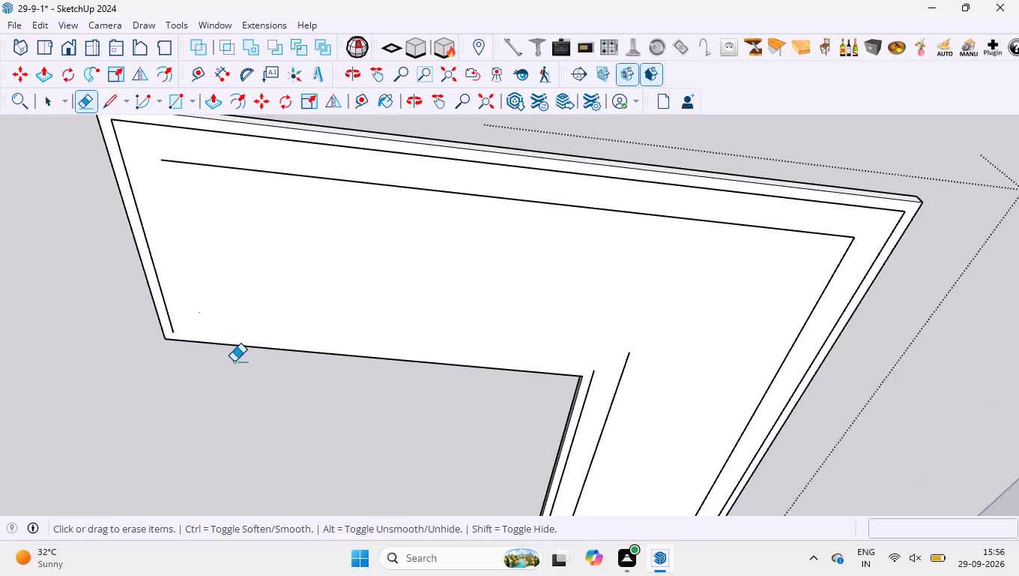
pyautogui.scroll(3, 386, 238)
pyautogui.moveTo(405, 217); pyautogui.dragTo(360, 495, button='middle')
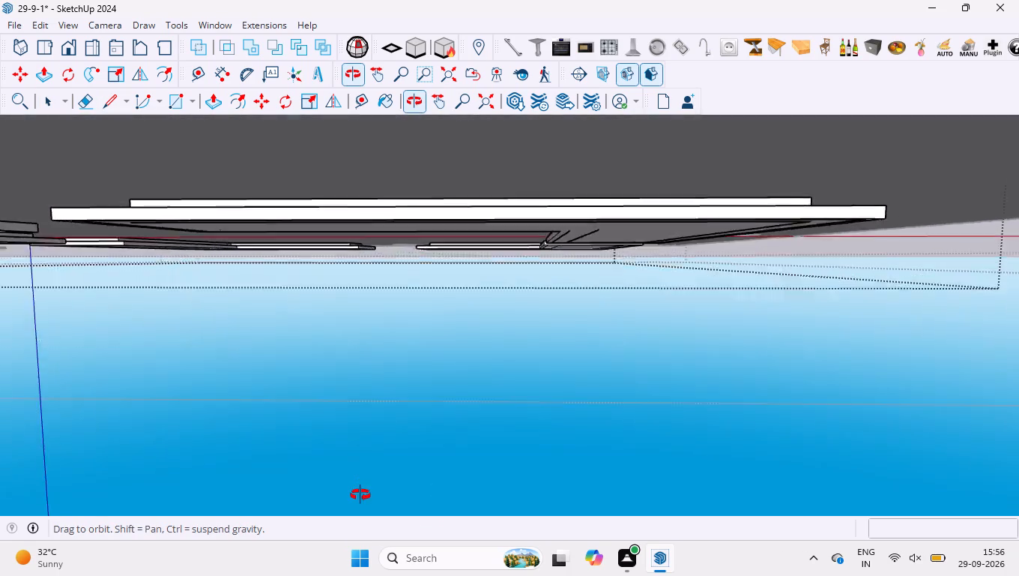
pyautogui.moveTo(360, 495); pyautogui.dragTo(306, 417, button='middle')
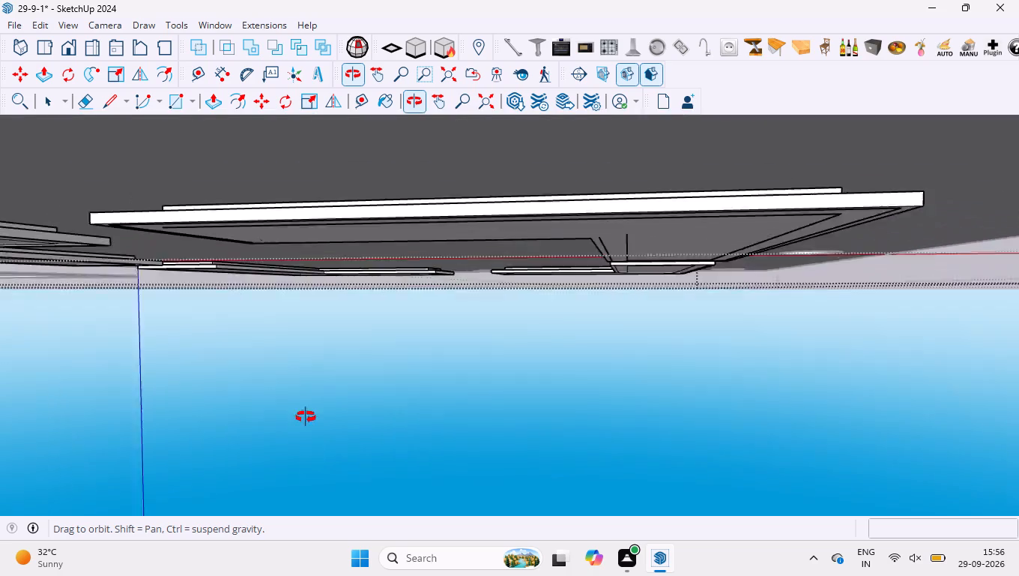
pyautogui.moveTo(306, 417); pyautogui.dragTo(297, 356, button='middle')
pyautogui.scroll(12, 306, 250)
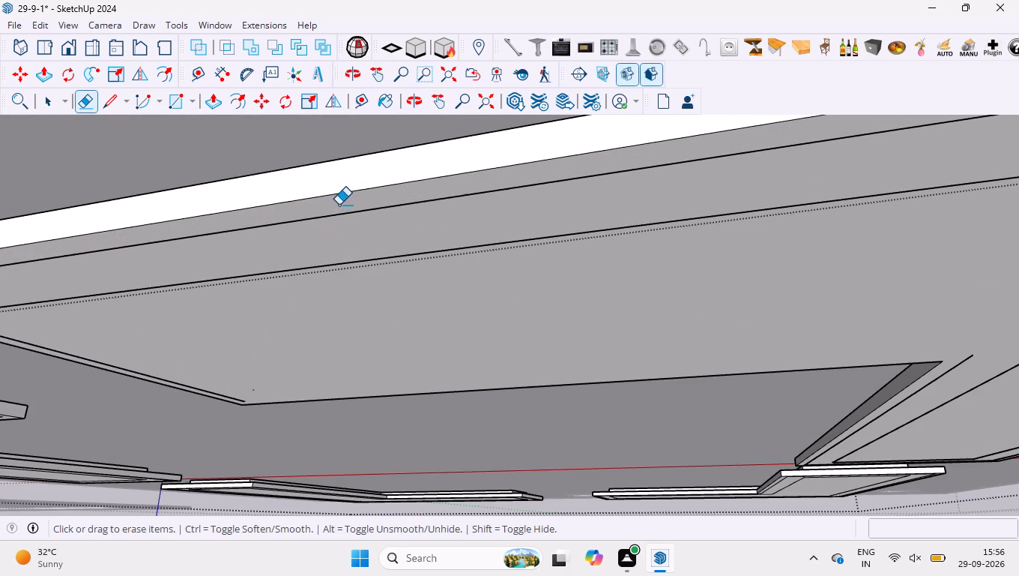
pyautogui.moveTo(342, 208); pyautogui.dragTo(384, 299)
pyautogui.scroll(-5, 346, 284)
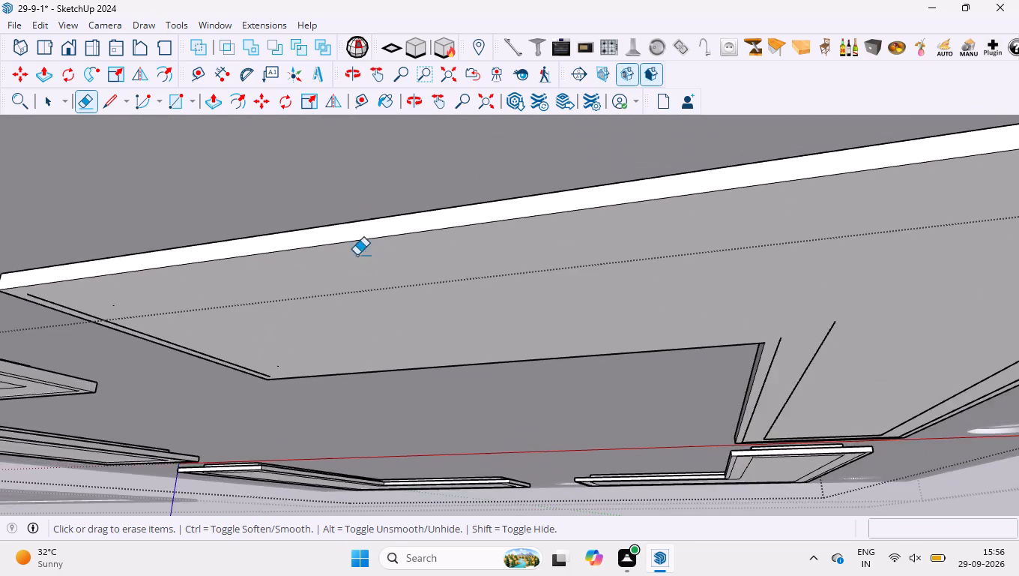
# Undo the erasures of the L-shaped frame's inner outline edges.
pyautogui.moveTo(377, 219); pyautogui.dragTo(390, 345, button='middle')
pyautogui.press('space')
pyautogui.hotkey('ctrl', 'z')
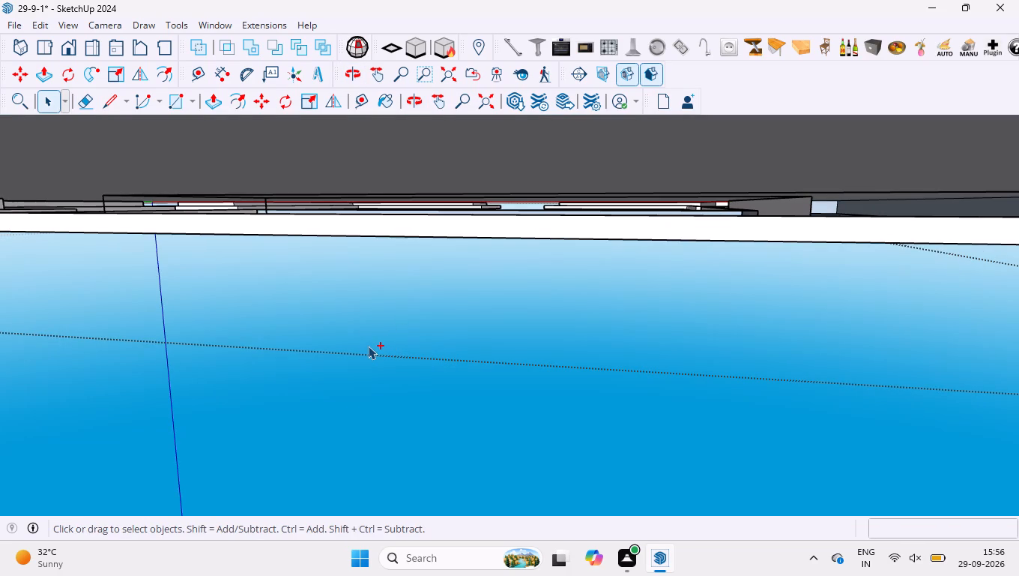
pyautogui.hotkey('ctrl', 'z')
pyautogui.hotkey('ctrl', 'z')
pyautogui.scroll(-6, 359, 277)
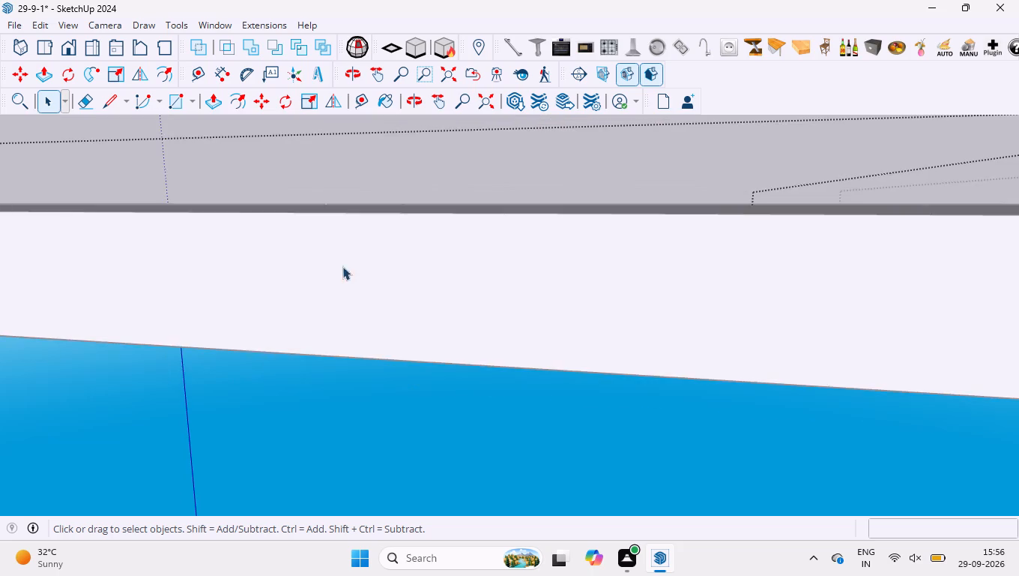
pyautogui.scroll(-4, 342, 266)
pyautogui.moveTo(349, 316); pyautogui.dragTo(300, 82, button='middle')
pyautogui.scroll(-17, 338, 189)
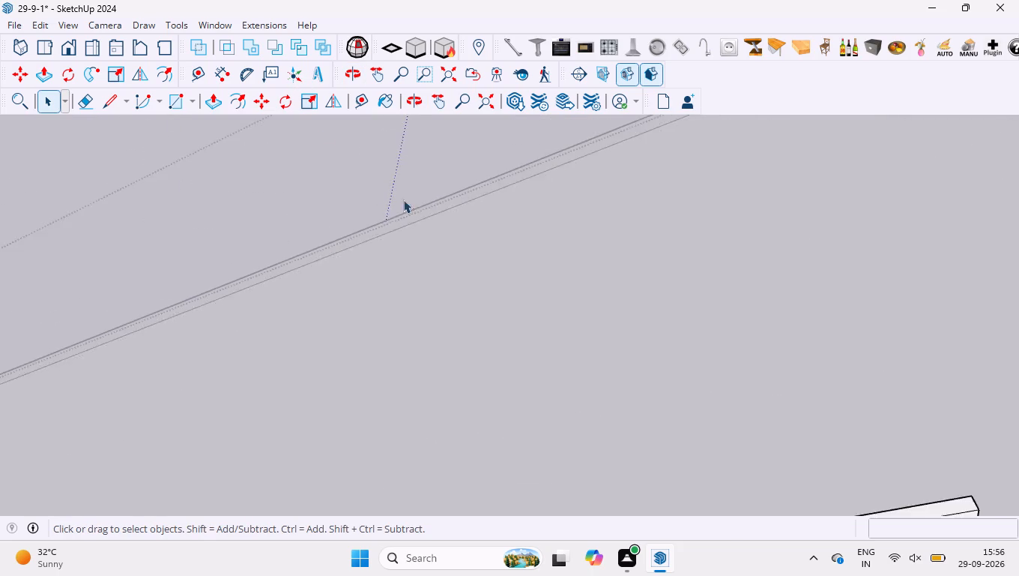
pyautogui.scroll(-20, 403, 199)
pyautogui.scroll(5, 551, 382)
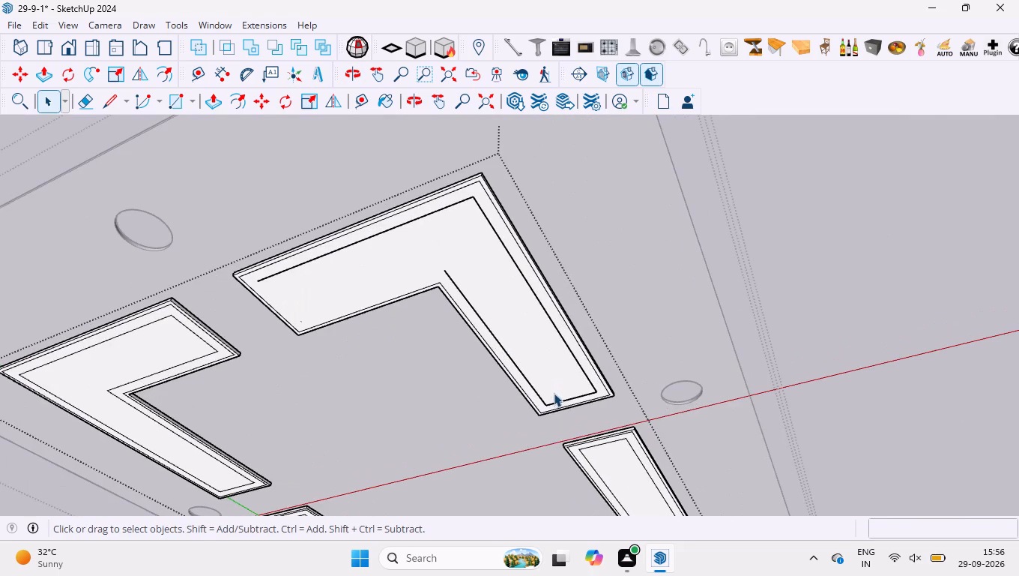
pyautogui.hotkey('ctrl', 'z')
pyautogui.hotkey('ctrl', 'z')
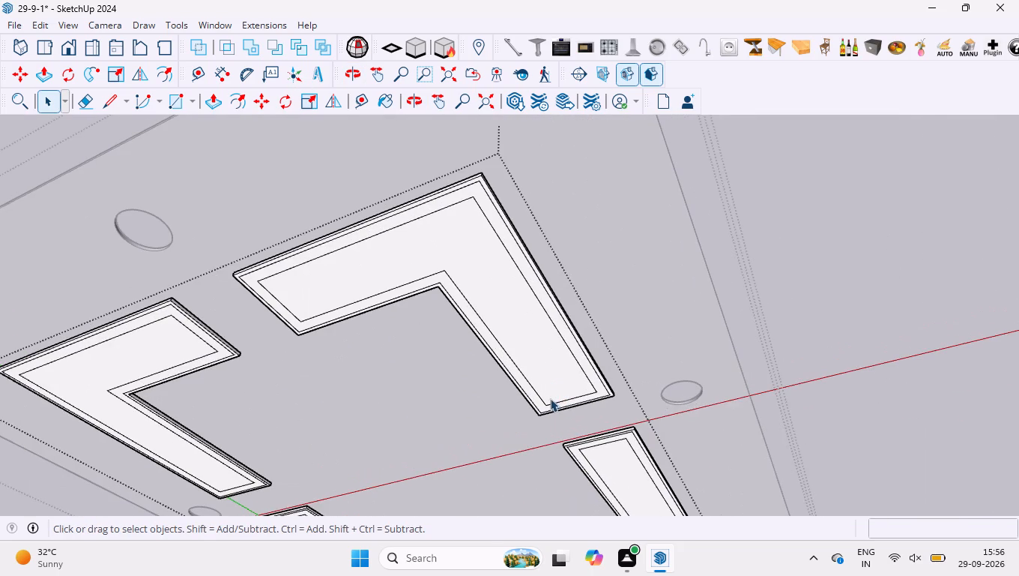
# Leave the L-shaped frame's group and the rectangular plate's enclosing groups.
pyautogui.scroll(-17, 530, 389)
pyautogui.moveTo(259, 400); pyautogui.dragTo(366, 294, button='middle')
pyautogui.scroll(-10, 359, 375)
pyautogui.click(542, 324)
pyautogui.click(560, 238)
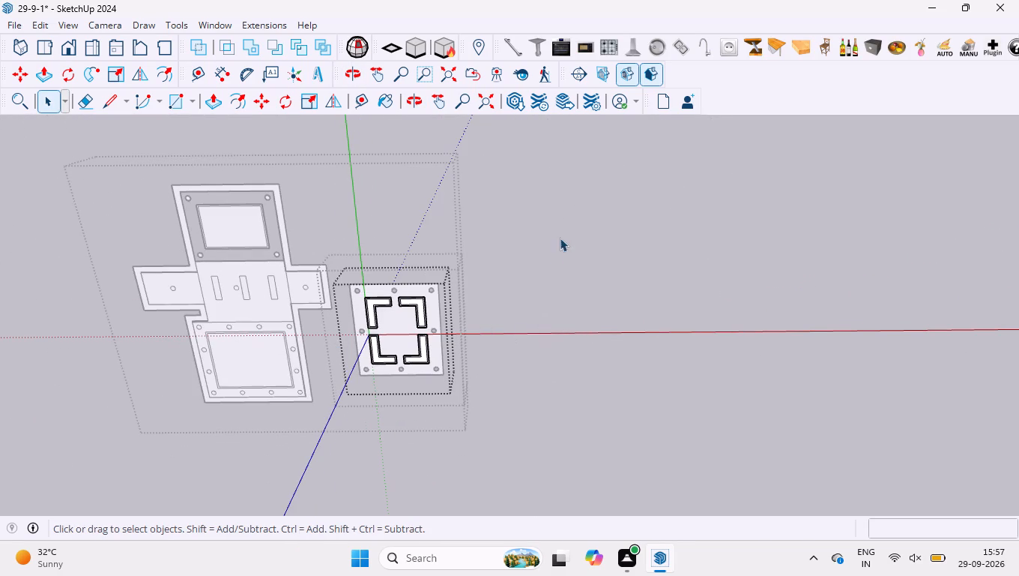
pyautogui.scroll(-5, 259, 302)
pyautogui.moveTo(605, 282); pyautogui.dragTo(611, 289)
pyautogui.click(454, 309)
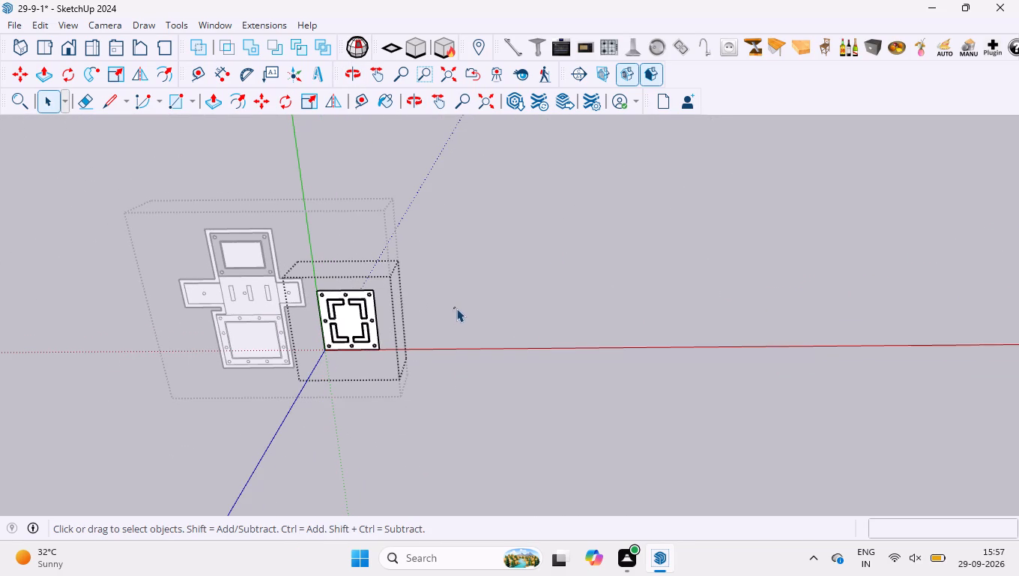
pyautogui.click(440, 308)
# Examine the stepped main plate and the rectangular plate with its L-shaped frames from several angles.
pyautogui.scroll(-4, 272, 409)
pyautogui.scroll(3, 360, 342)
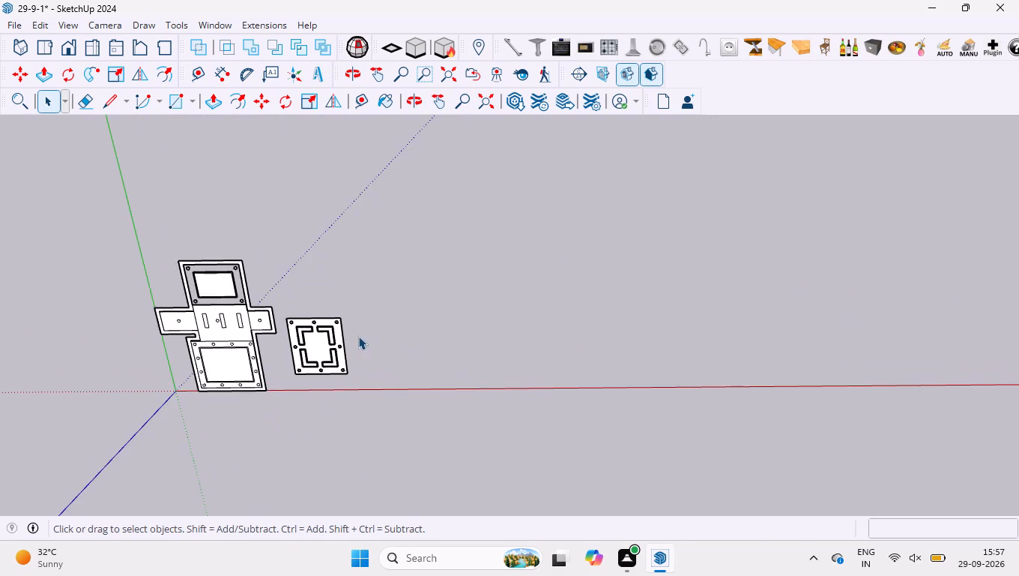
pyautogui.scroll(2, 361, 334)
pyautogui.scroll(-4, 204, 334)
pyautogui.moveTo(150, 301); pyautogui.dragTo(154, 277, button='middle')
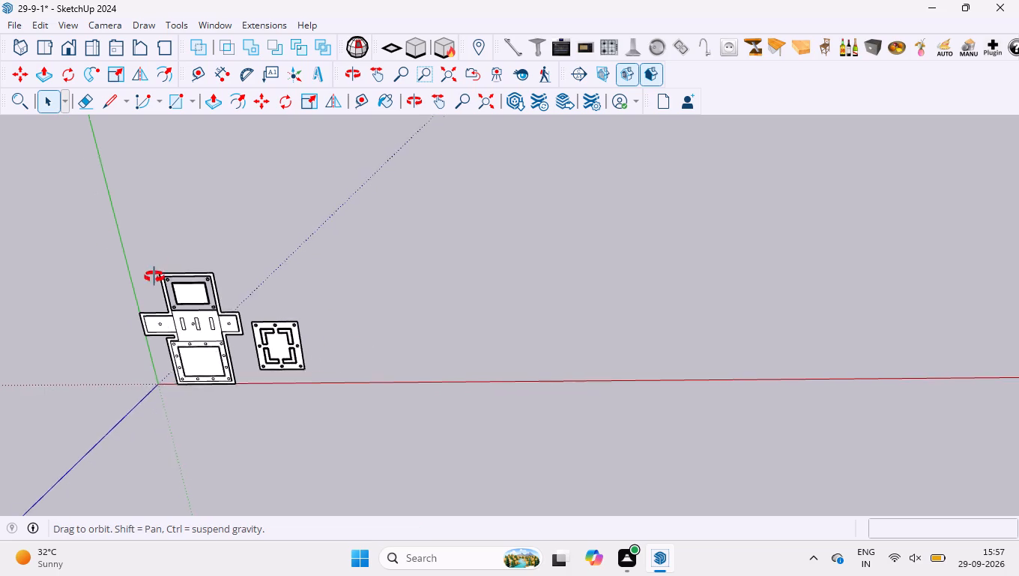
pyautogui.moveTo(154, 277); pyautogui.dragTo(110, 241, button='middle')
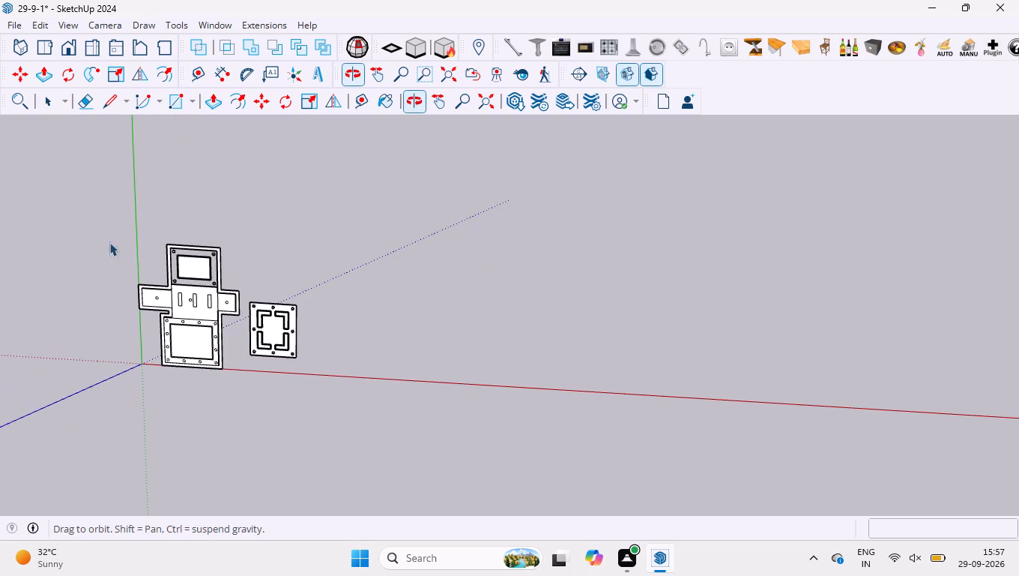
pyautogui.scroll(4, 470, 348)
pyautogui.moveTo(548, 406); pyautogui.dragTo(495, 250, button='middle')
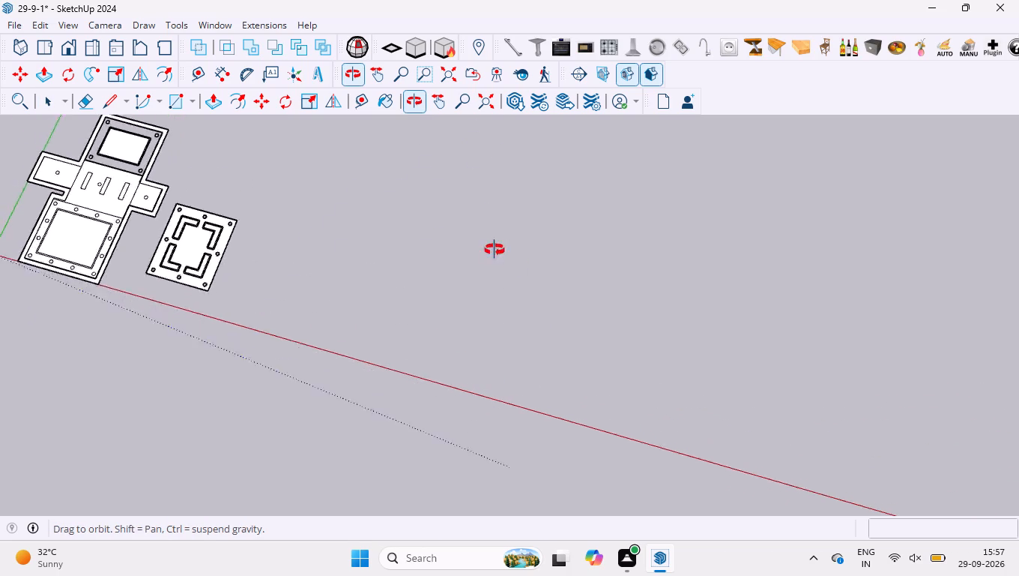
pyautogui.moveTo(495, 250); pyautogui.dragTo(596, 196, button='middle')
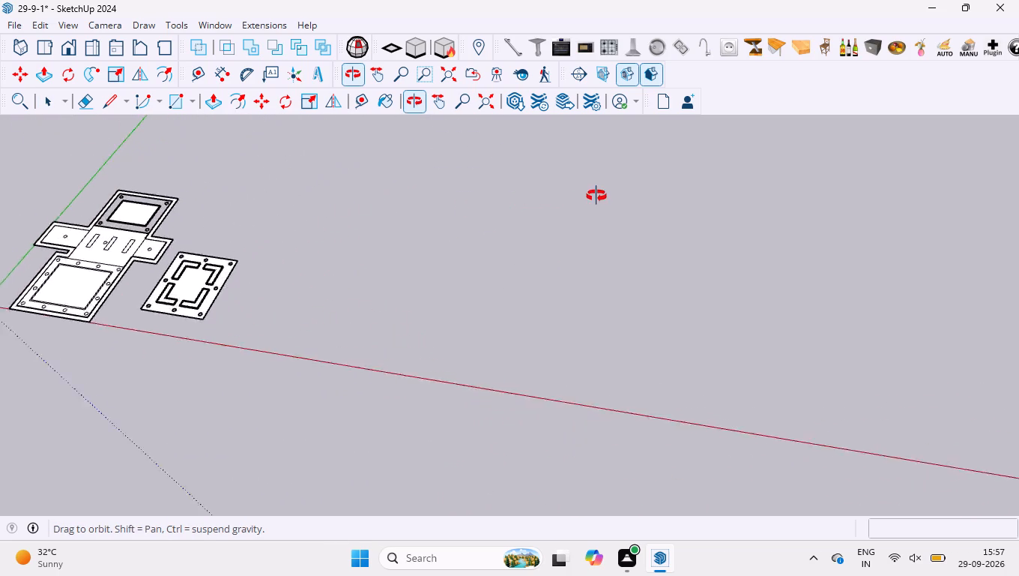
pyautogui.moveTo(596, 196); pyautogui.dragTo(636, 223, button='middle')
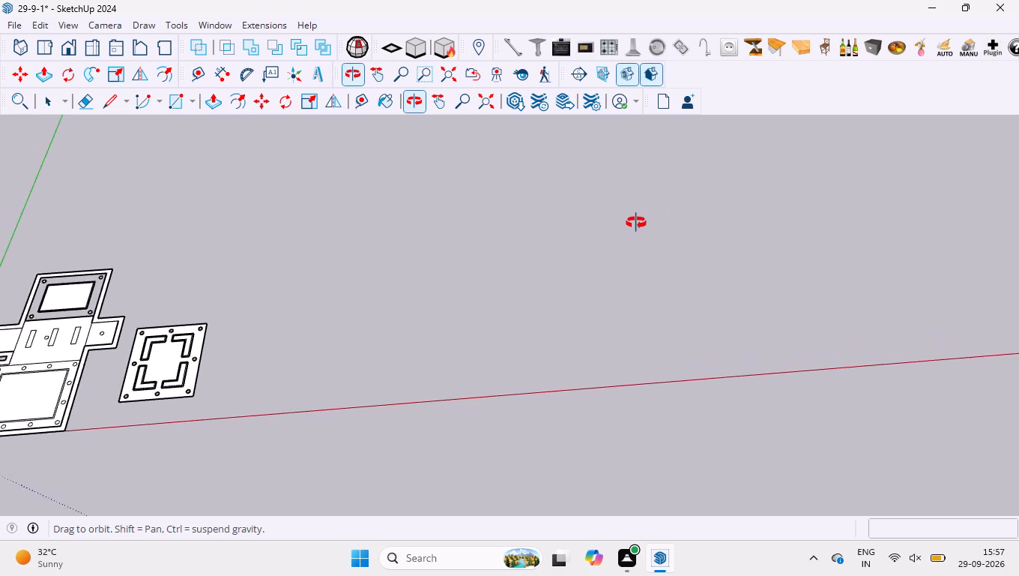
pyautogui.moveTo(636, 223); pyautogui.dragTo(626, 236, button='middle')
pyautogui.scroll(-3, 627, 241)
pyautogui.scroll(3, 112, 252)
pyautogui.scroll(3, 343, 270)
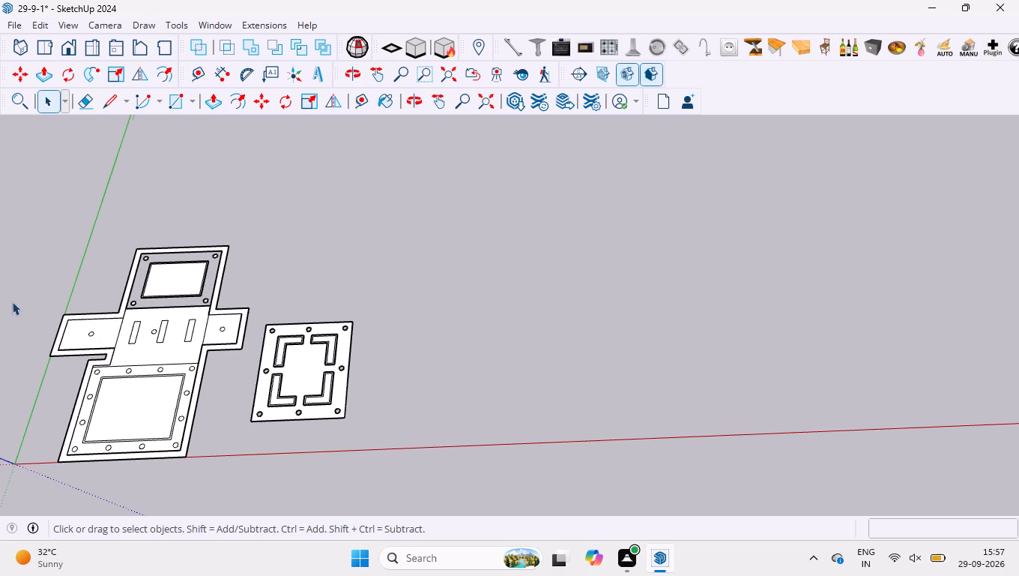
pyautogui.scroll(1, 12, 301)
pyautogui.scroll(2, 287, 307)
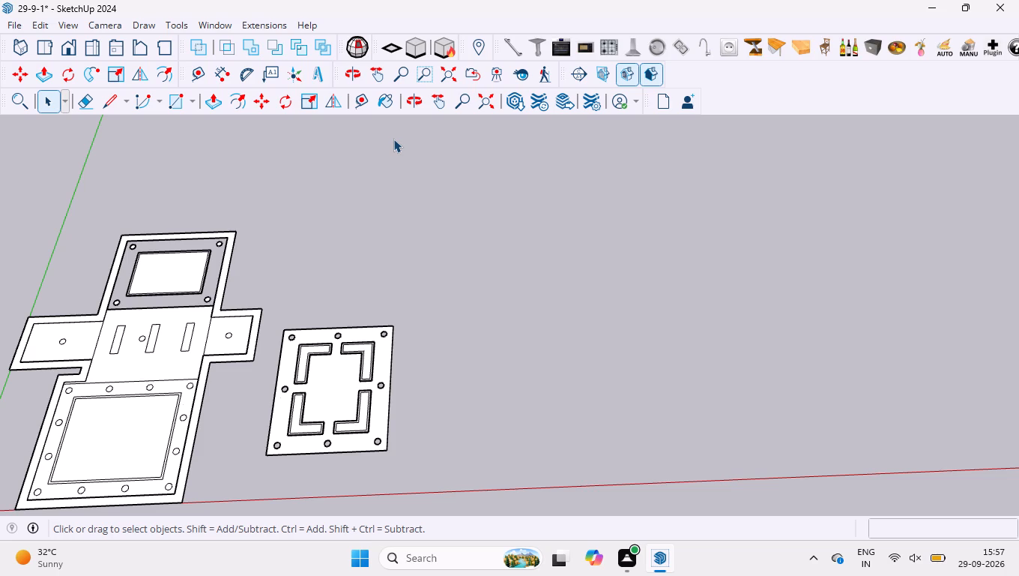
# Create a new group and draw a 7' by 2' rectangle in it, beside the rectangular plate.
pyautogui.rightClick(513, 297)
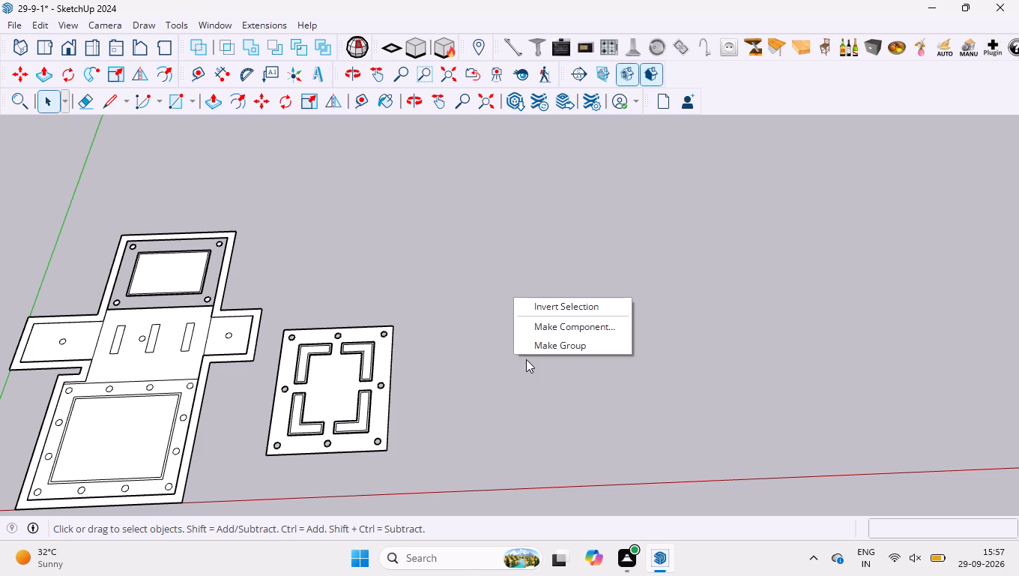
pyautogui.click(534, 349)
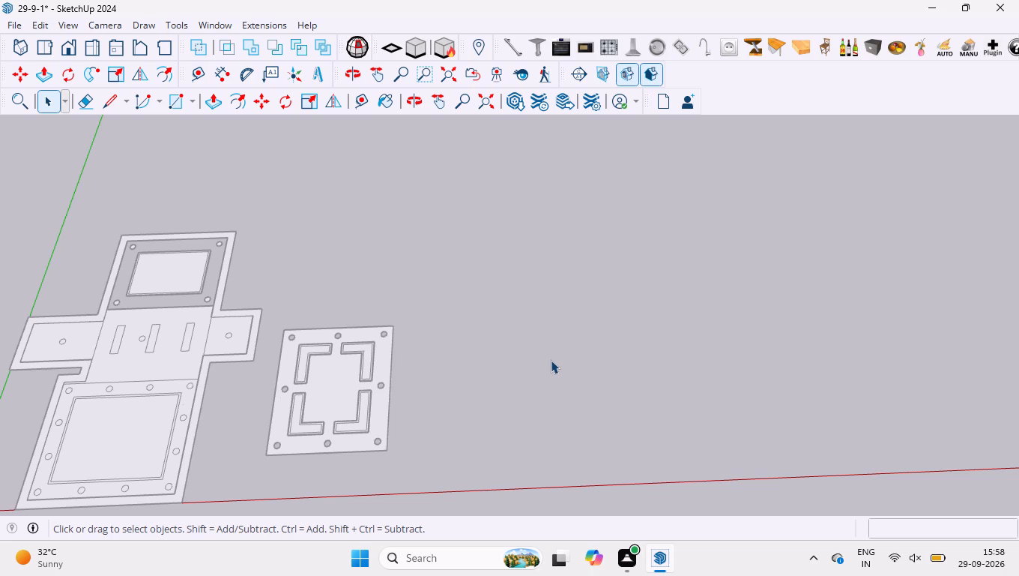
pyautogui.press('r')
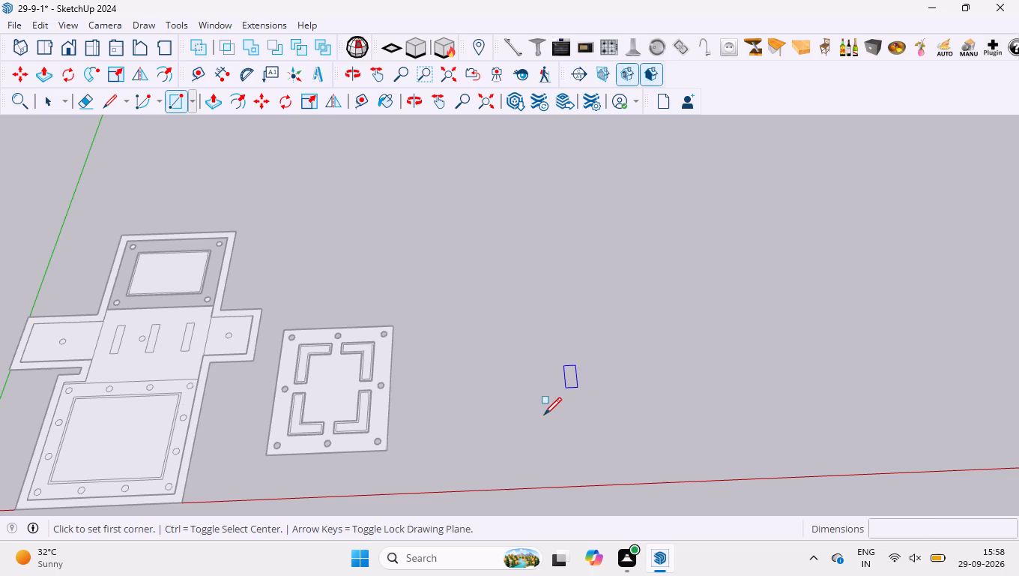
pyautogui.moveTo(536, 439); pyautogui.dragTo(545, 437)
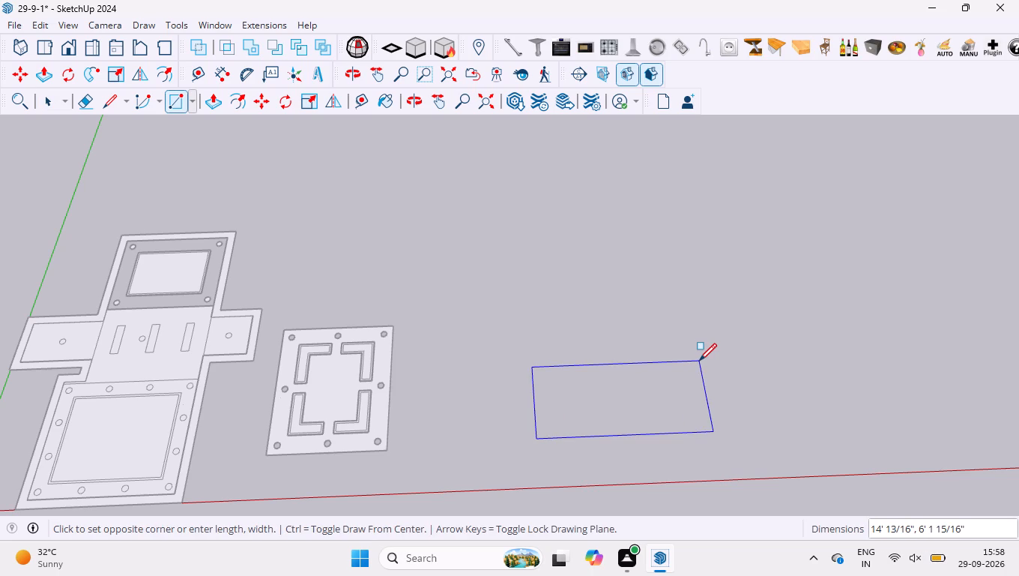
pyautogui.write("7',2'")
pyautogui.press('Return')
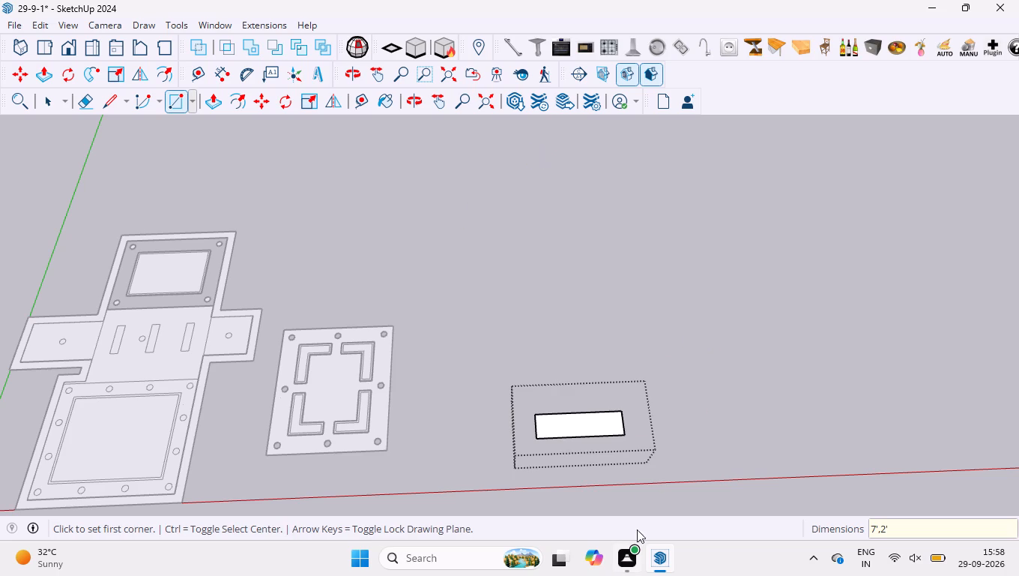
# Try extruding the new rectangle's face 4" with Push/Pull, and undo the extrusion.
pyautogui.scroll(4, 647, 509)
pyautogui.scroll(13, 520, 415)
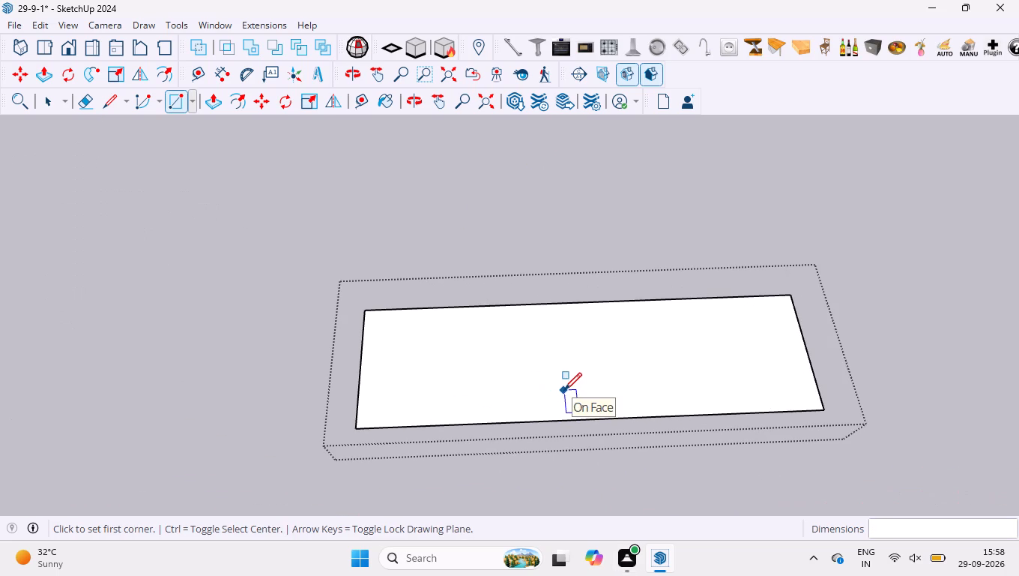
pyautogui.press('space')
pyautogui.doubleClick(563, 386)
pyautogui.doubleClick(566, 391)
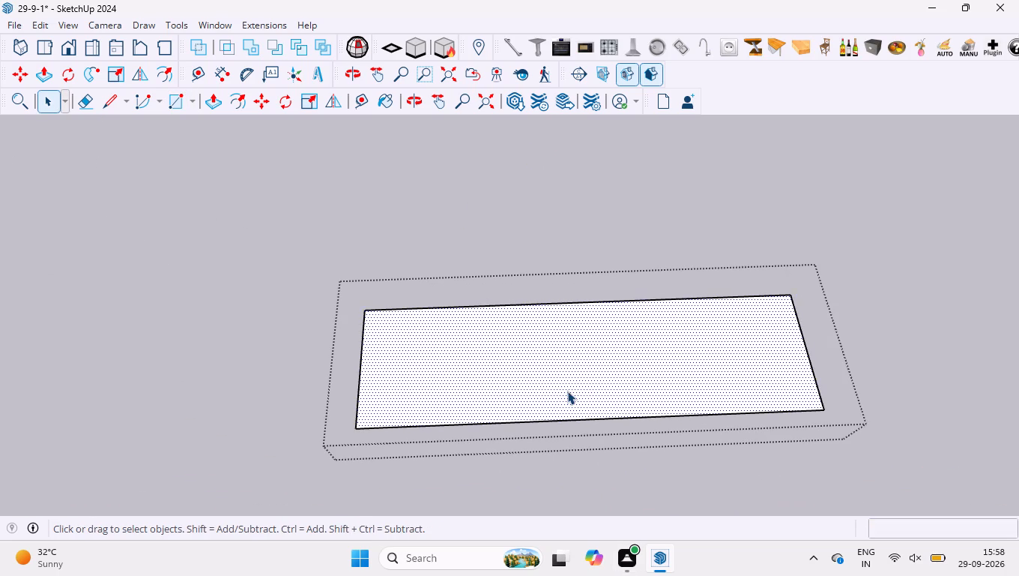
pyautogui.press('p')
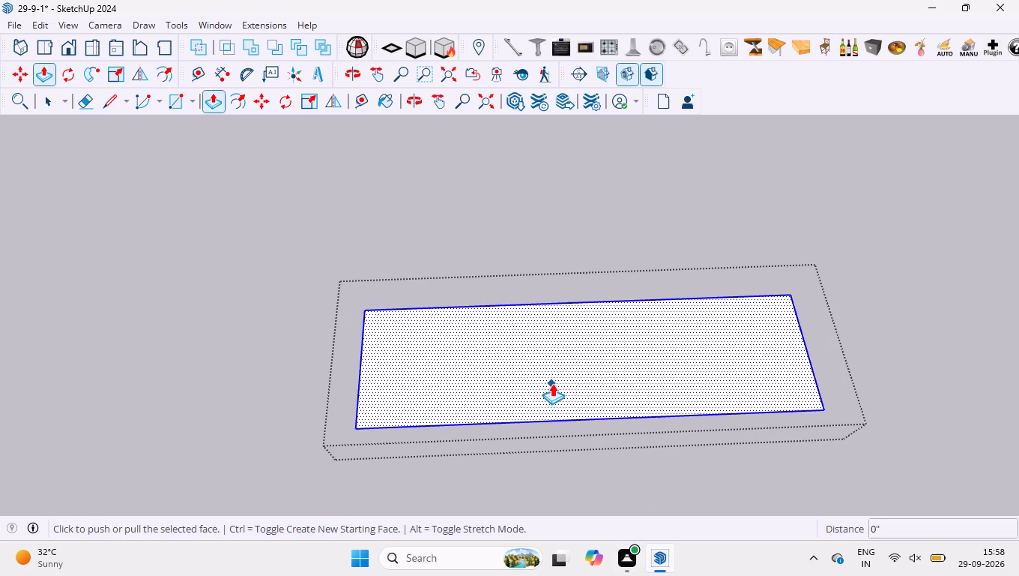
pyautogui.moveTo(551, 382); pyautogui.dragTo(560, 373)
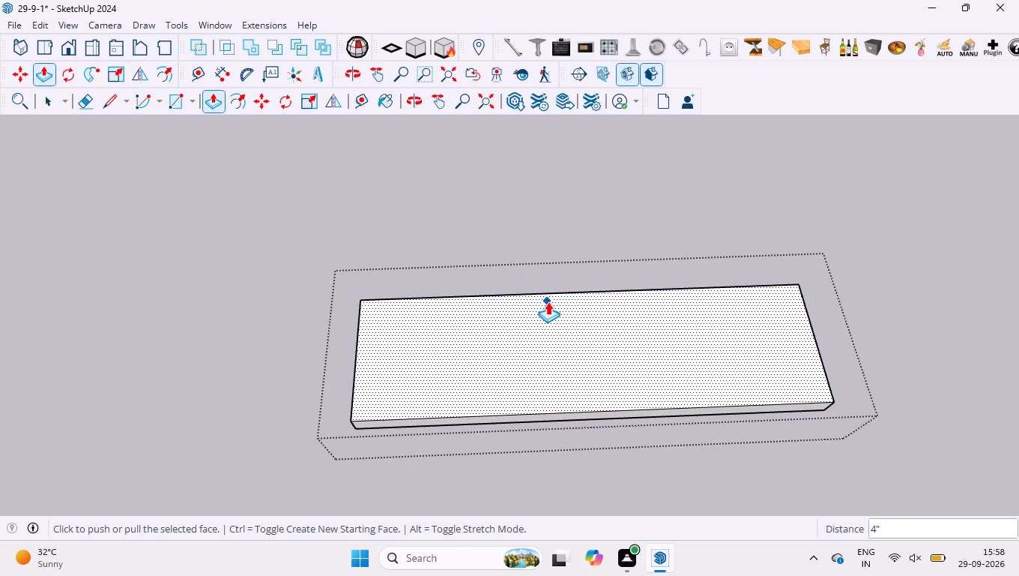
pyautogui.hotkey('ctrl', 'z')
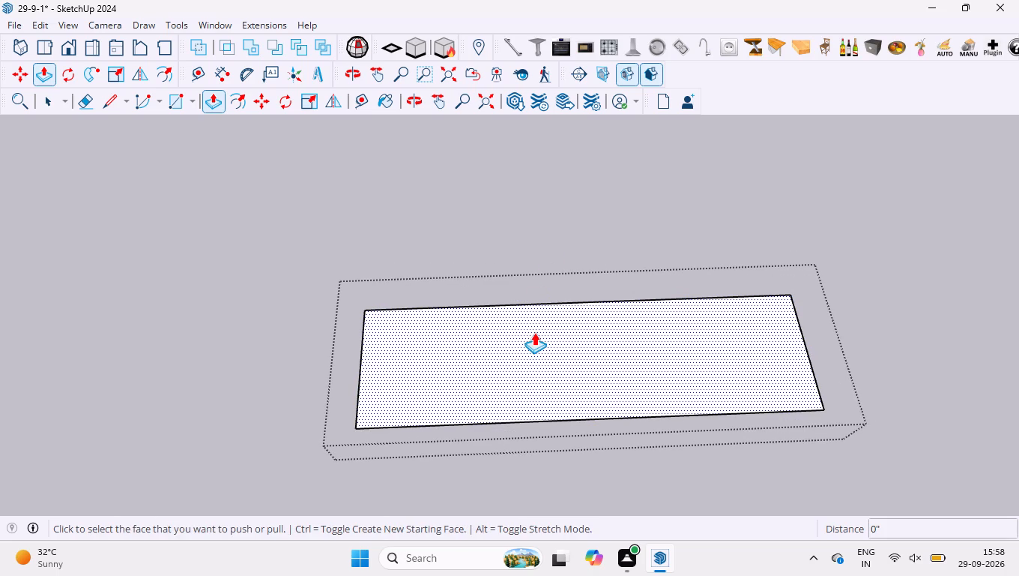
# Extrude the 7' by 2' rectangle's face about 2 7/8" into a slab.
pyautogui.moveTo(540, 358); pyautogui.dragTo(547, 351)
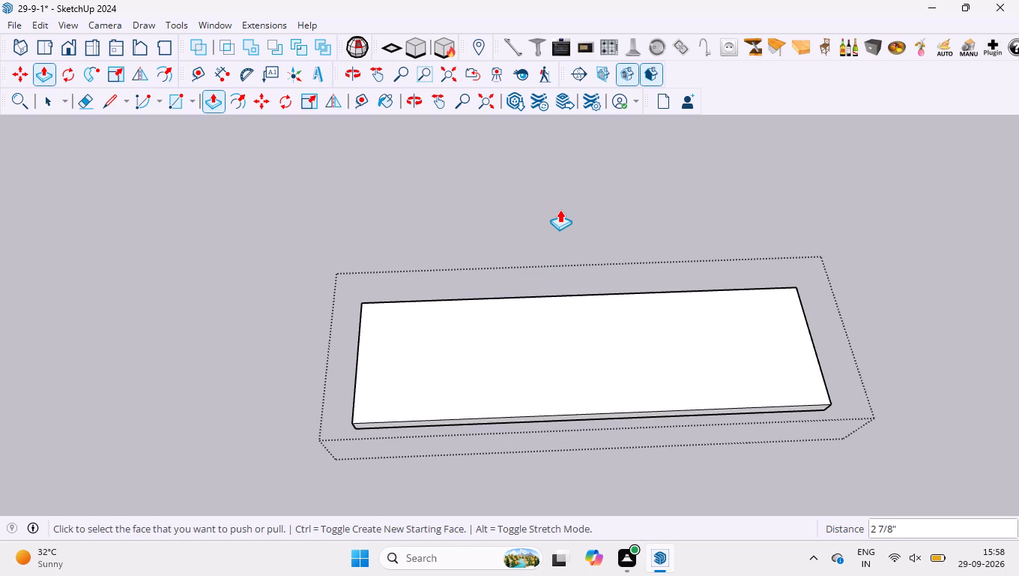
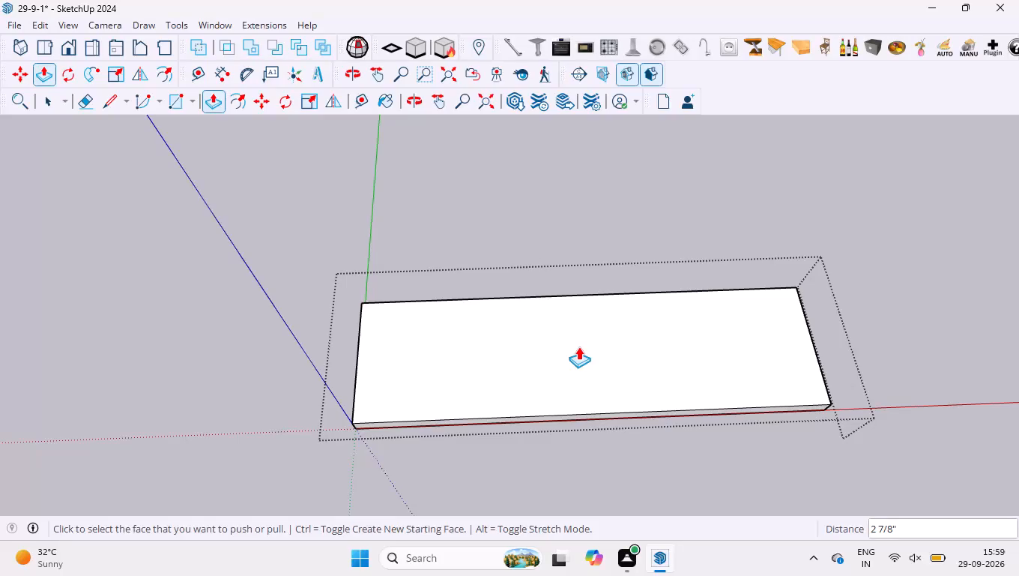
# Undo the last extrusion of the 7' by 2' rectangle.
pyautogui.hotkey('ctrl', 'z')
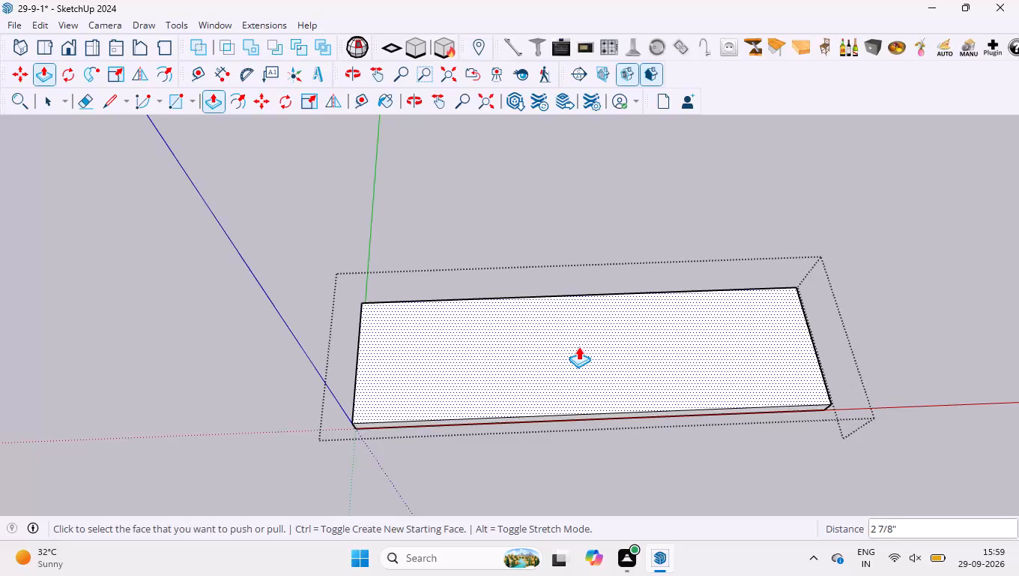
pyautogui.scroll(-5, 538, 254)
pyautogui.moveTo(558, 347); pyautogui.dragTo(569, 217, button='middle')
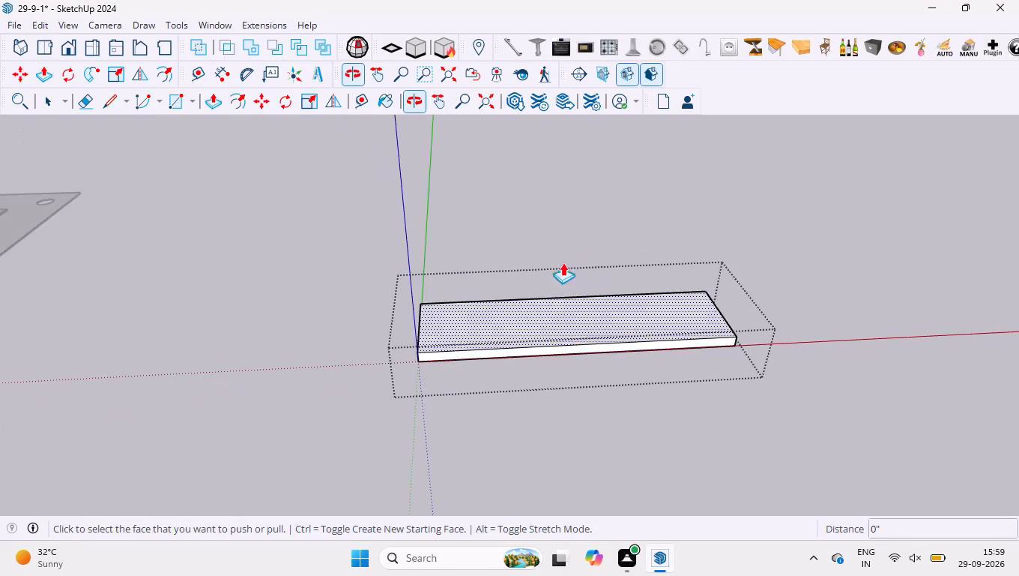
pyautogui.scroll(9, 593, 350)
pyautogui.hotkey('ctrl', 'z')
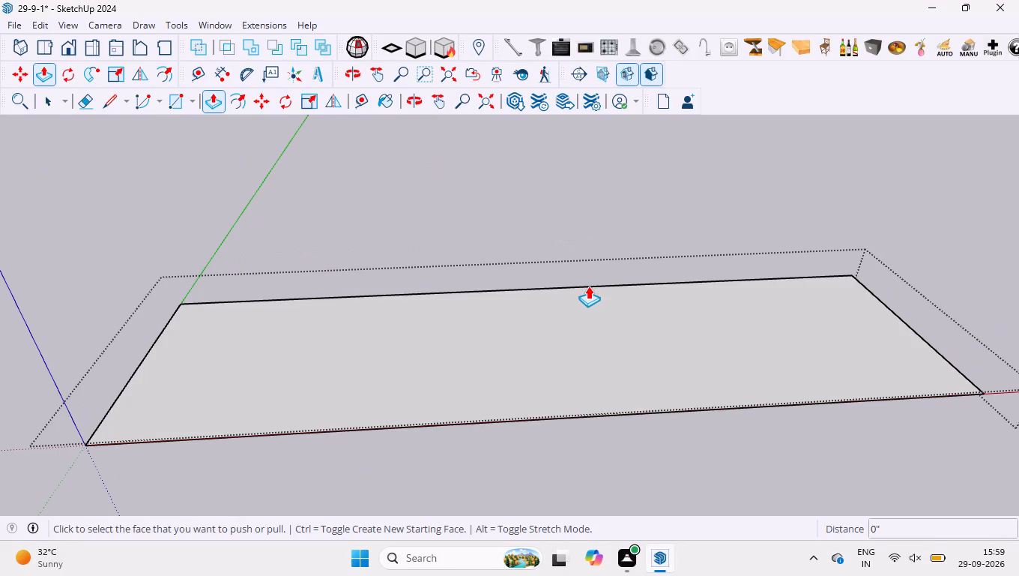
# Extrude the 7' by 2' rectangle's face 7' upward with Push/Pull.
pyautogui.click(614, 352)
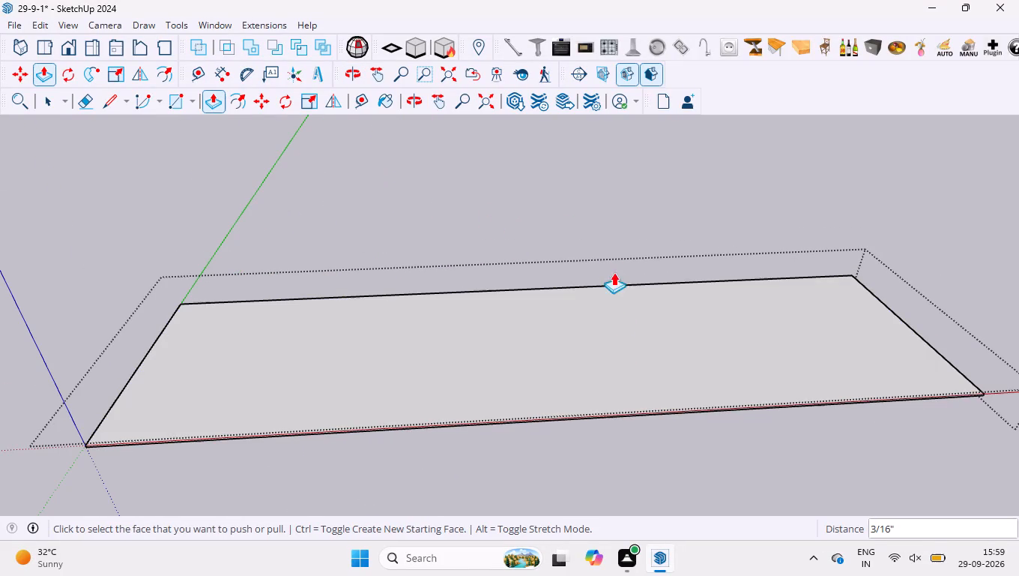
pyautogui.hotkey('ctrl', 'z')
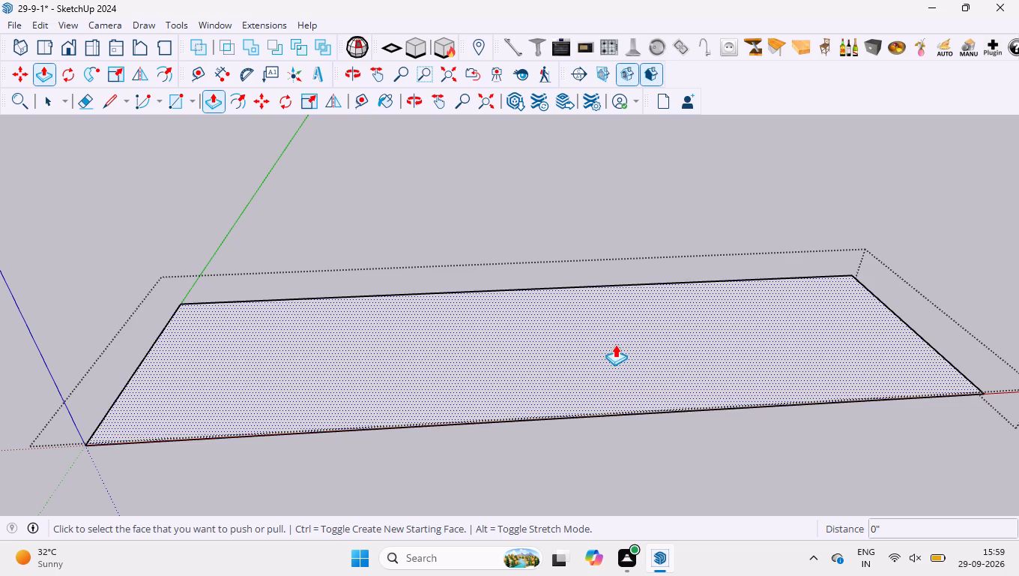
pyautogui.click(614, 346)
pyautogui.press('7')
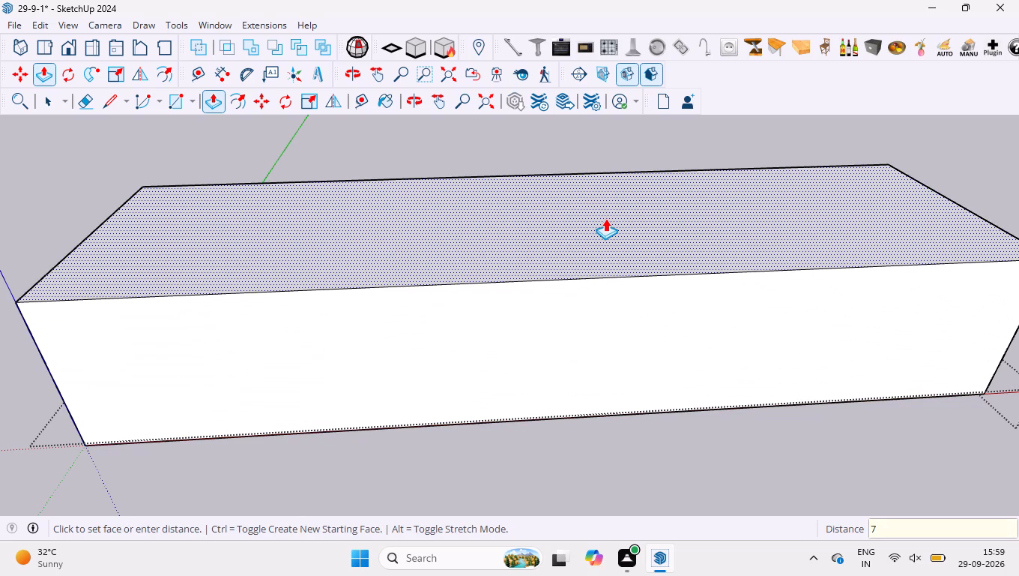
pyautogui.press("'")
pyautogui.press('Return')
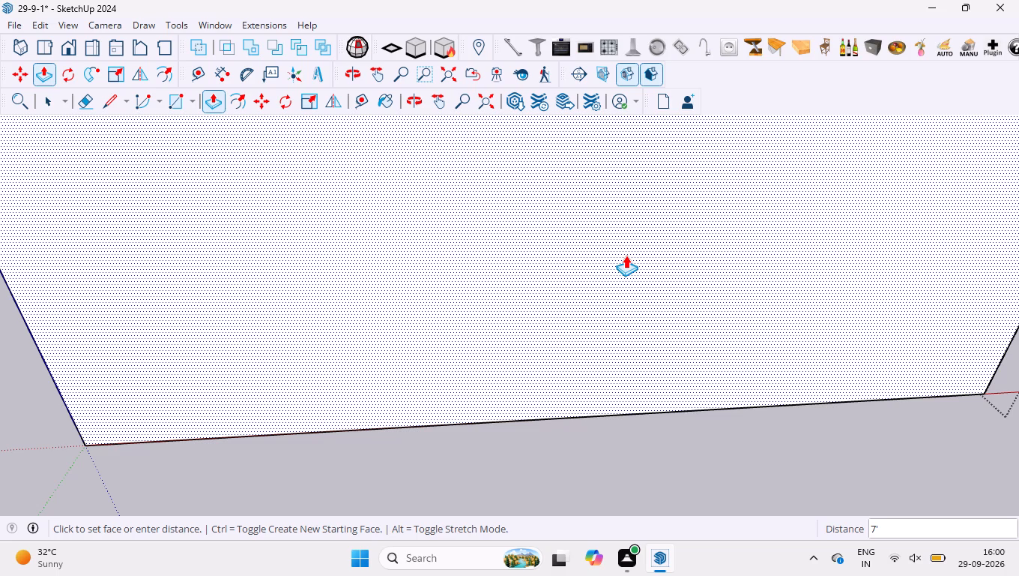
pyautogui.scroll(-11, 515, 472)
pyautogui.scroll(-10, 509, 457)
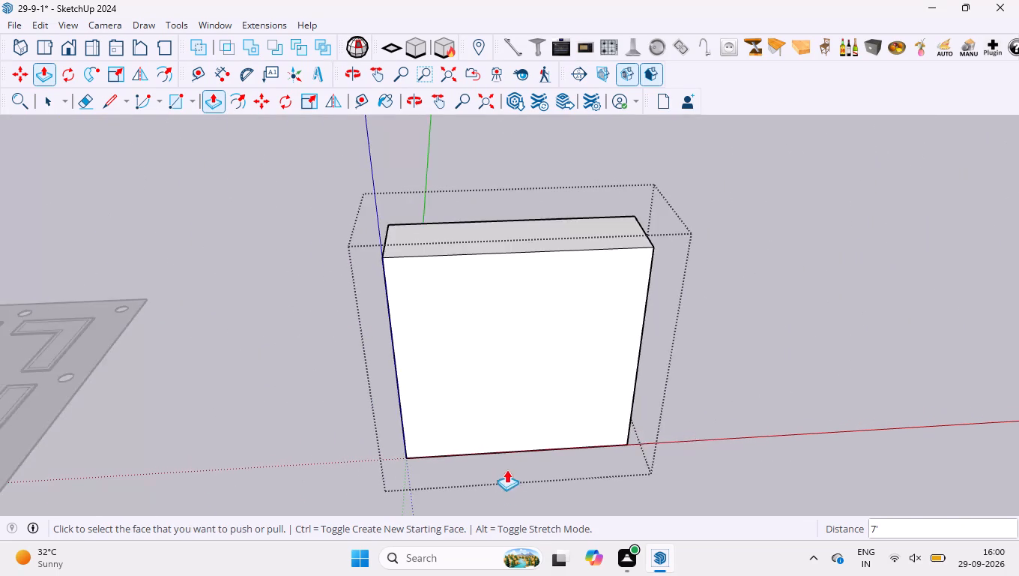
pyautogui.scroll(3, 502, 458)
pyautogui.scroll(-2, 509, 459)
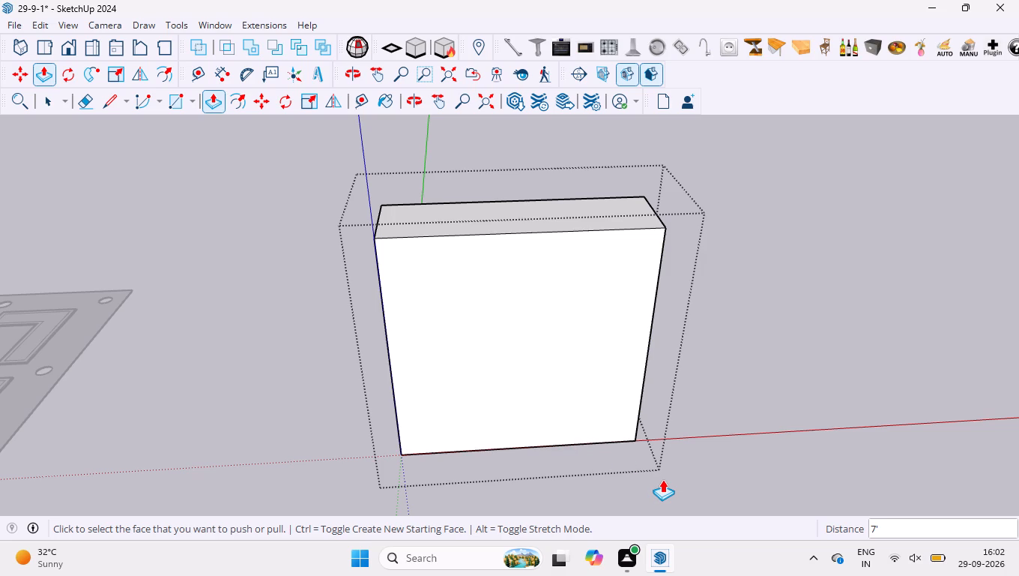
# Select the whole 7' high block inside the group and delete it.
pyautogui.press('space')
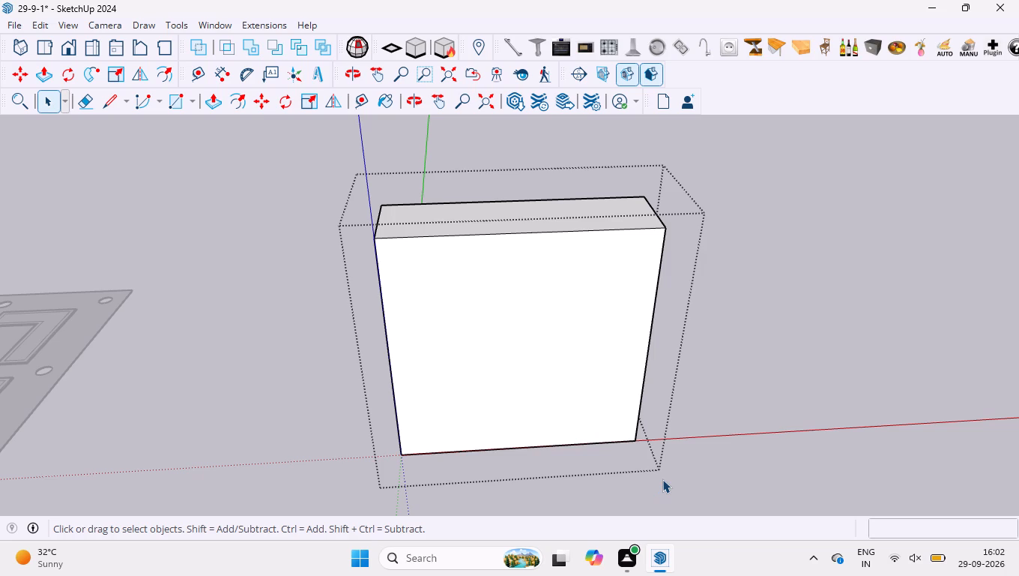
pyautogui.moveTo(264, 185); pyautogui.dragTo(719, 457)
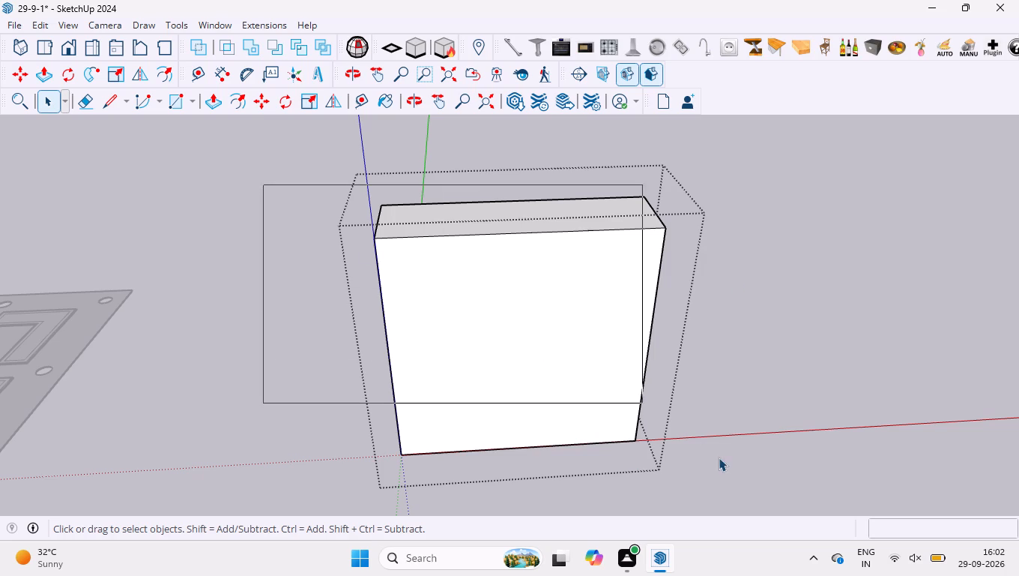
pyautogui.moveTo(719, 457); pyautogui.dragTo(745, 475)
pyautogui.press('Delete')
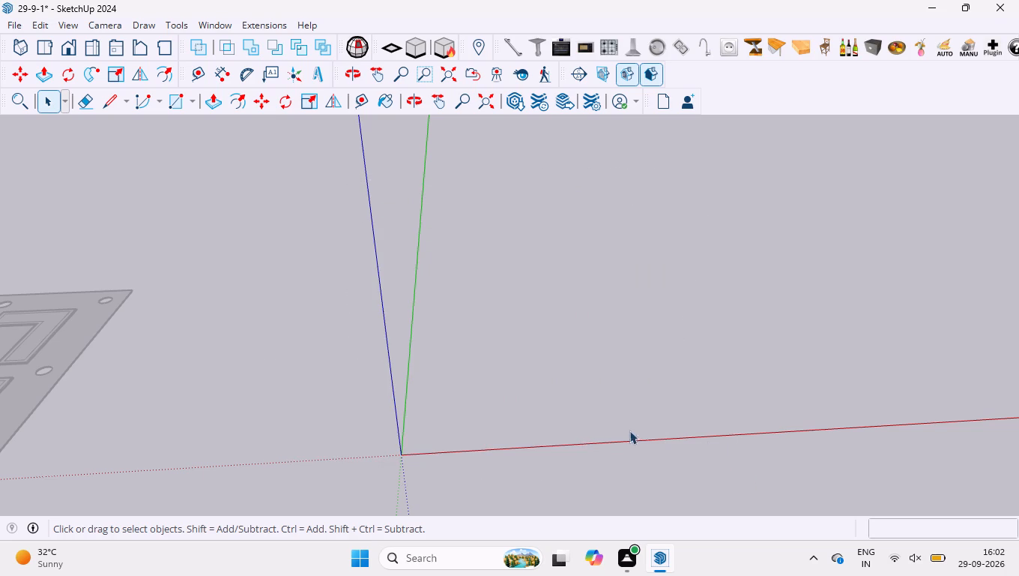
# Draw a 161" by 2' rectangle from the origin, with its long side along the red axis.
pyautogui.scroll(-5, 468, 513)
pyautogui.scroll(-9, 380, 385)
pyautogui.scroll(2, 642, 419)
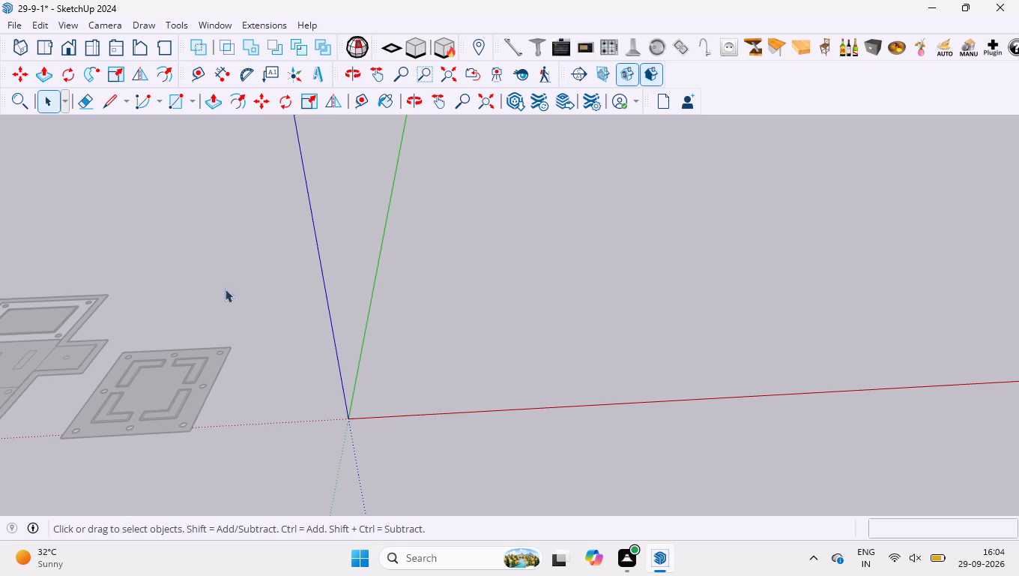
pyautogui.press('r')
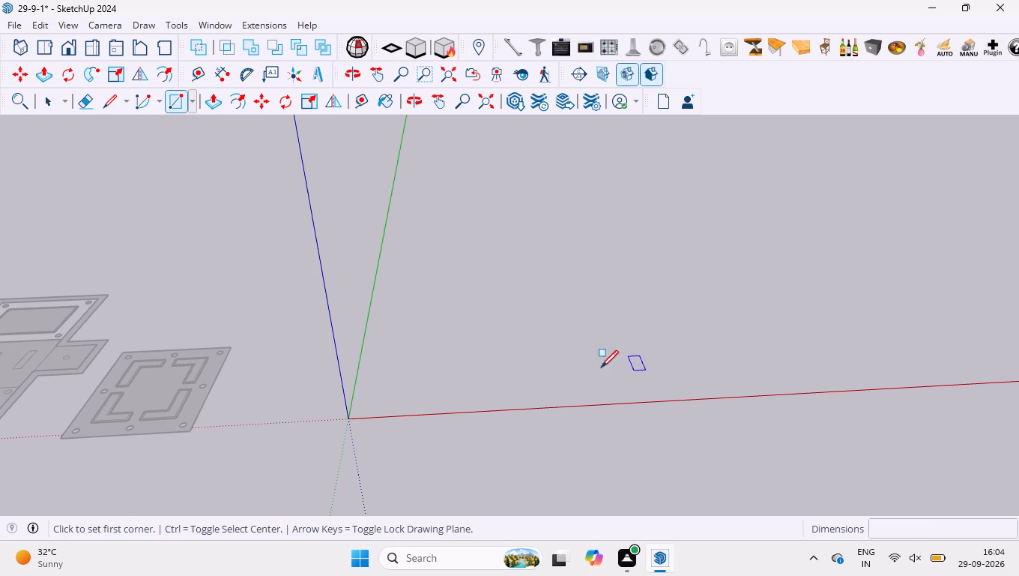
pyautogui.click(348, 418)
pyautogui.write('161')
pyautogui.hotkey('shift', '"')
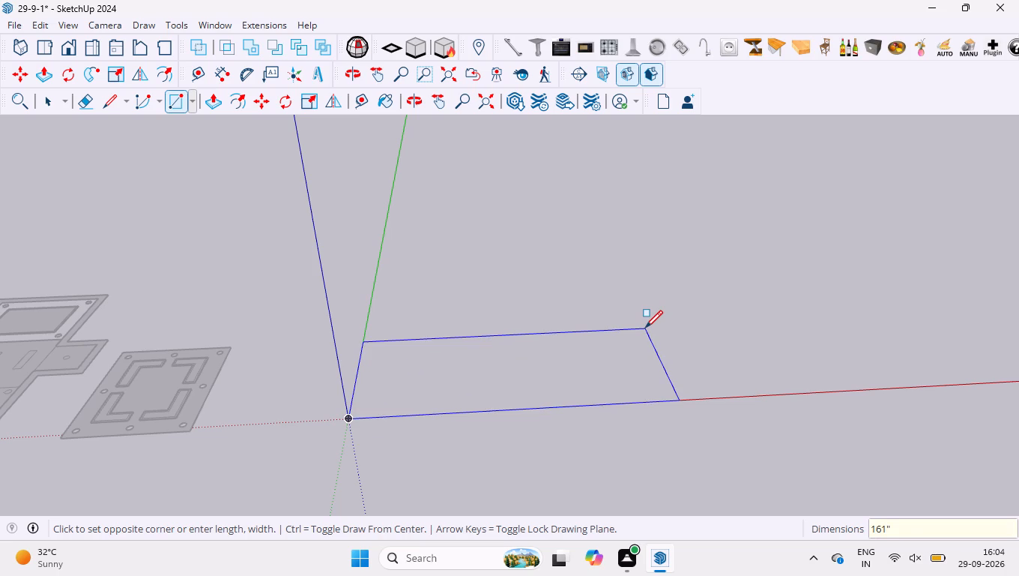
pyautogui.press(',')
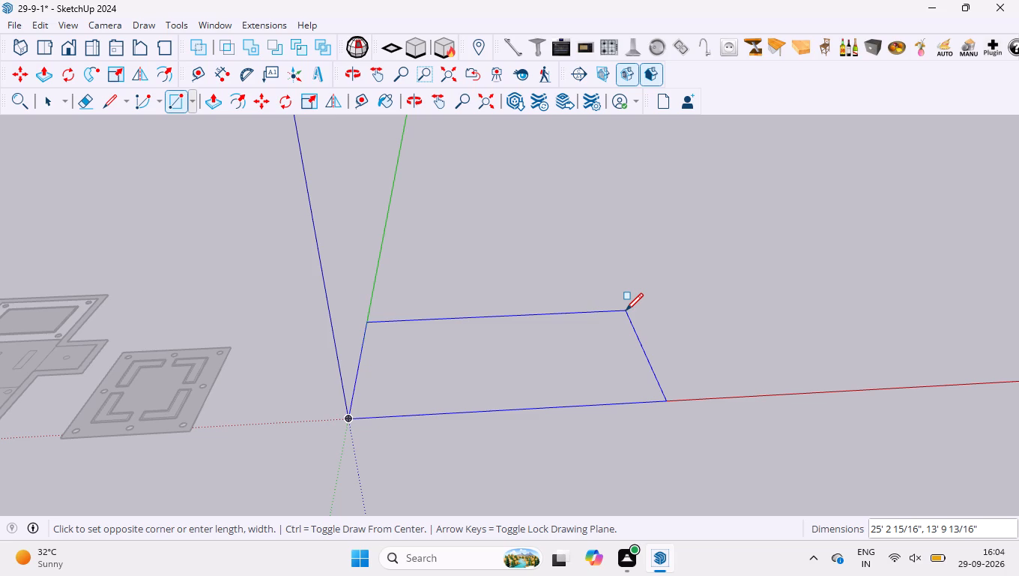
pyautogui.press('2')
pyautogui.press('BackSpace')
pyautogui.press('1')
pyautogui.write('61",2\'')
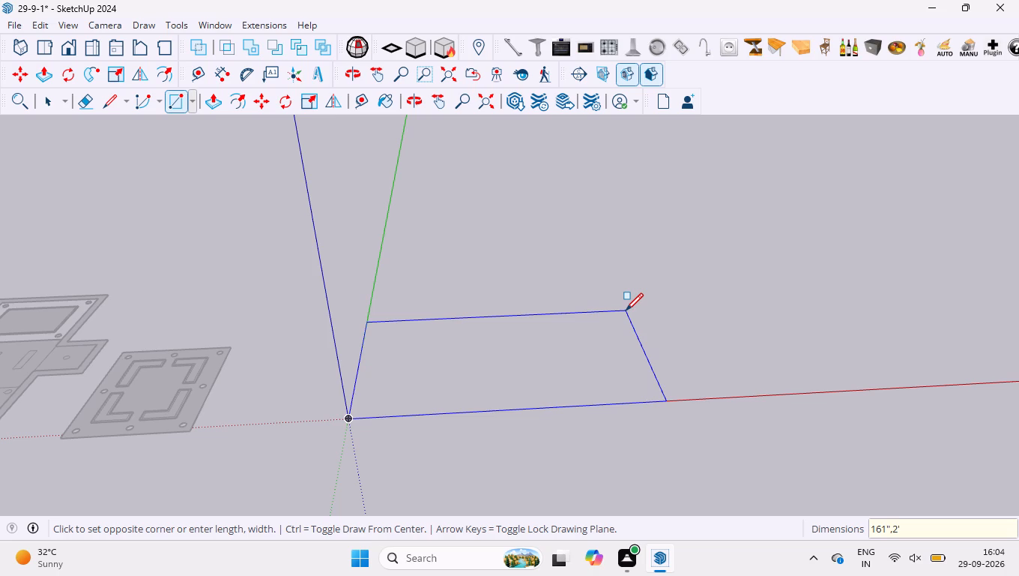
pyautogui.press('Return')
# Extrude the 161" by 2' rectangle's face 4" upward with Push/Pull.
pyautogui.scroll(9, 453, 418)
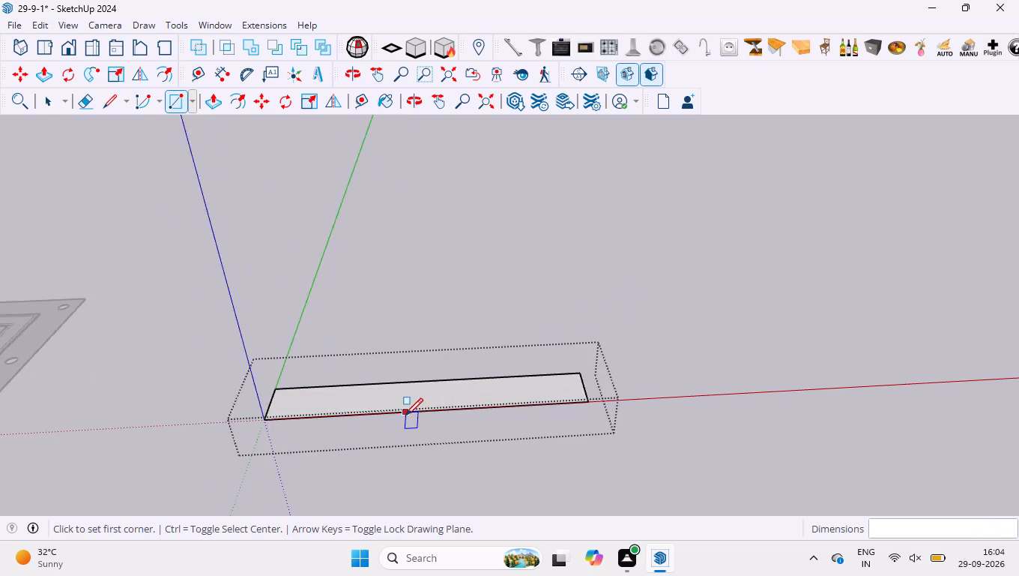
pyautogui.scroll(-3, 469, 349)
pyautogui.moveTo(455, 361); pyautogui.dragTo(479, 481, button='middle')
pyautogui.scroll(3, 484, 463)
pyautogui.scroll(4, 426, 407)
pyautogui.press('space')
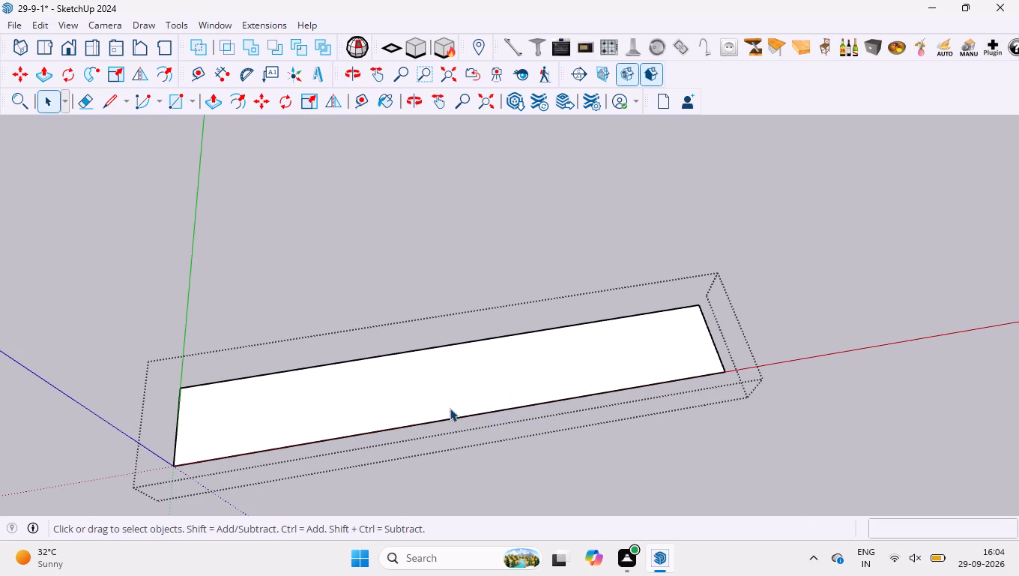
pyautogui.doubleClick(461, 386)
pyautogui.press('p')
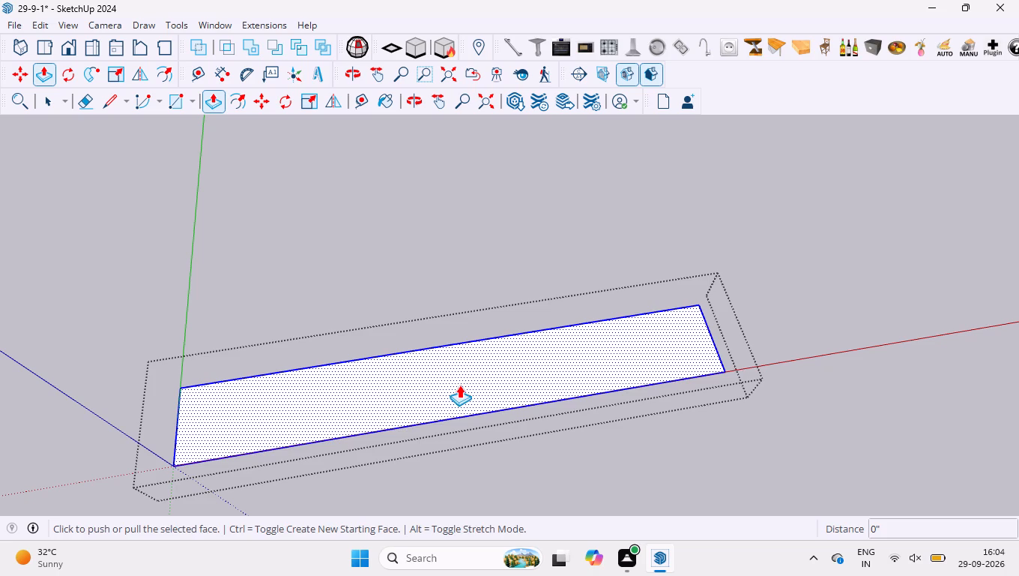
pyautogui.click(461, 384)
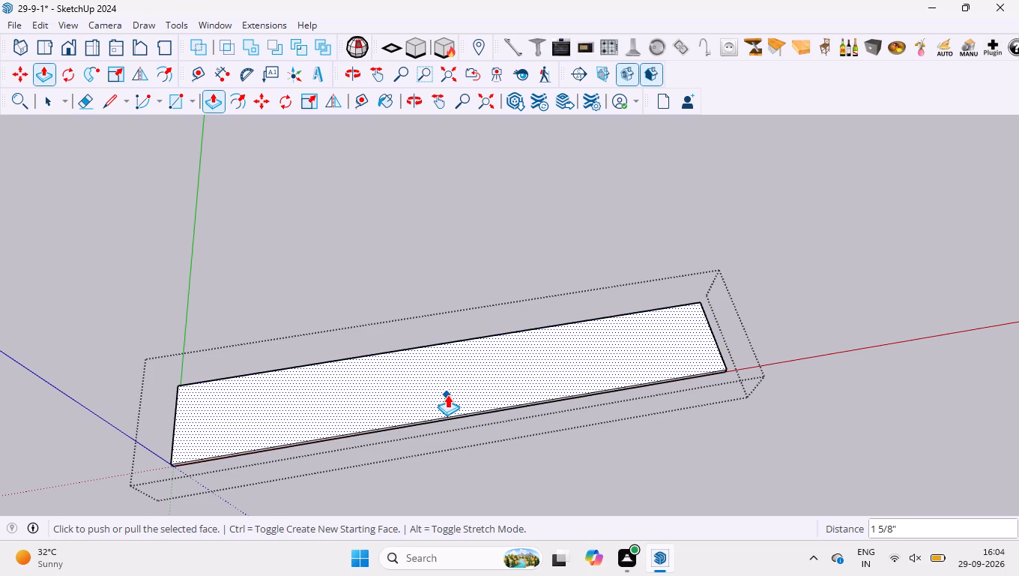
pyautogui.hotkey('ctrl', 'z')
pyautogui.click(454, 378)
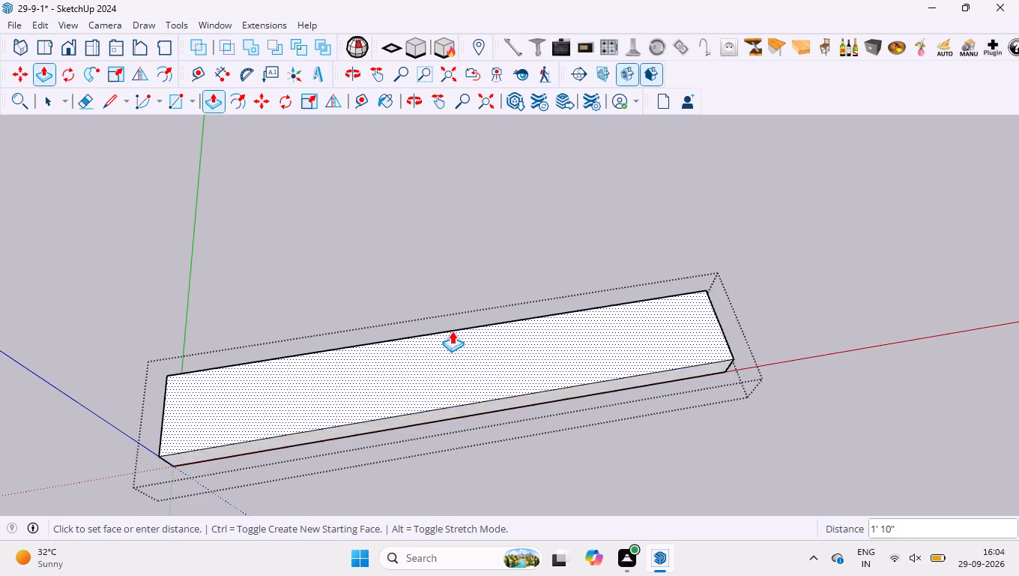
pyautogui.scroll(-9, 441, 277)
pyautogui.moveTo(437, 255); pyautogui.dragTo(467, 95, button='middle')
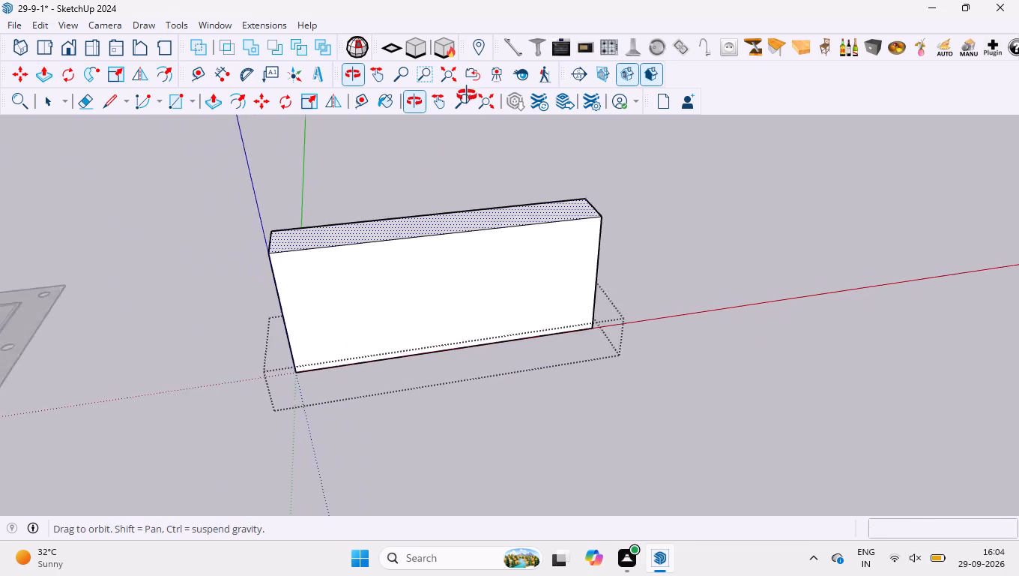
pyautogui.moveTo(467, 95); pyautogui.dragTo(467, 94, button='middle')
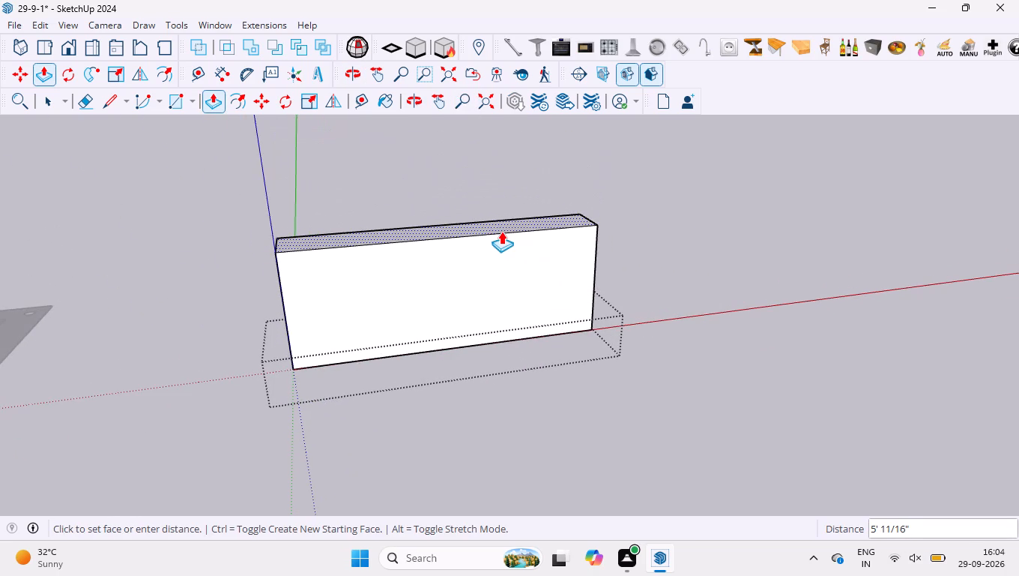
pyautogui.write('4"')
pyautogui.press('Return')
# Extrude the top face of the 4" slab another 13.36" upward.
pyautogui.scroll(10, 569, 312)
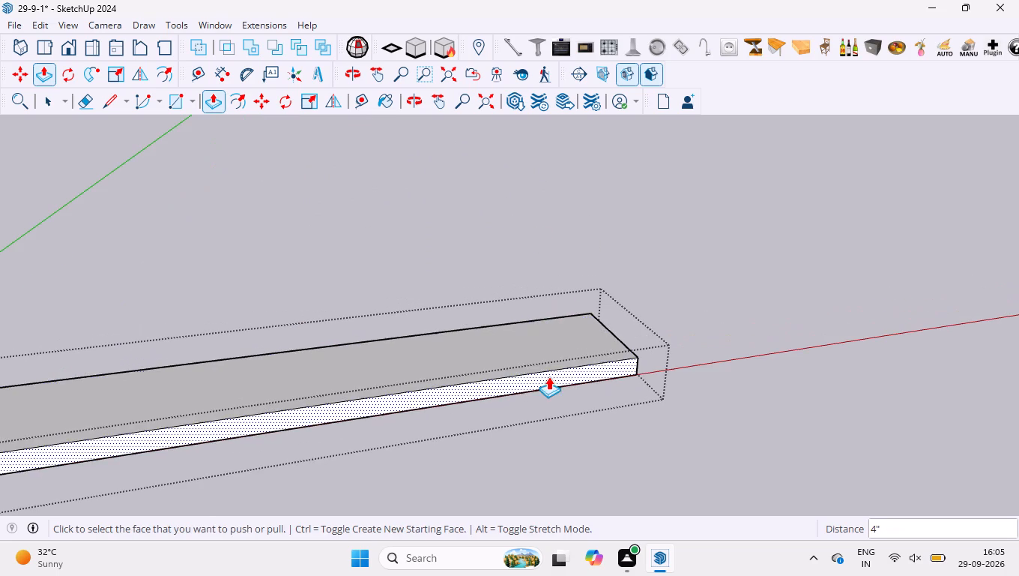
pyautogui.click(543, 352)
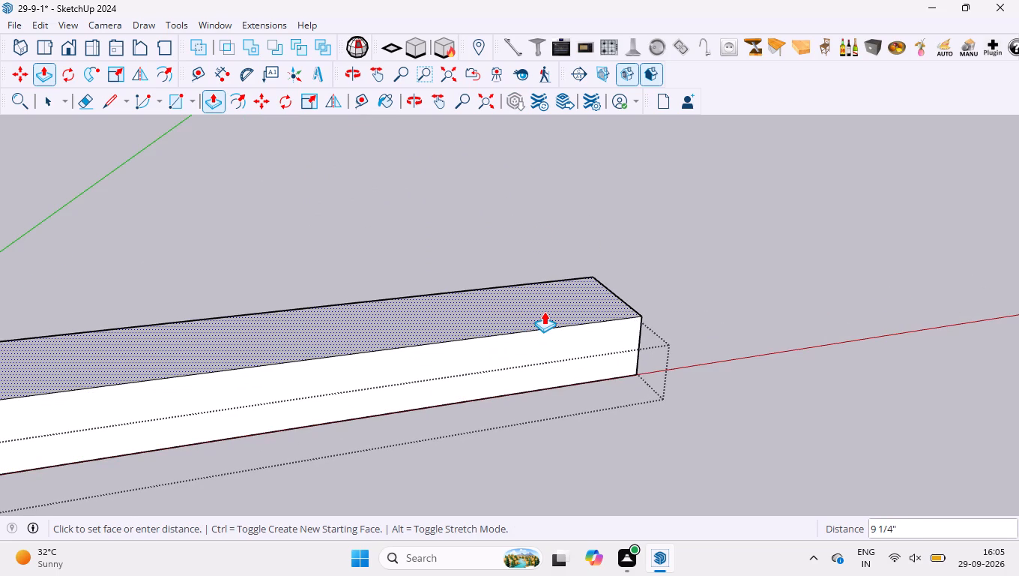
pyautogui.write('13.36"')
pyautogui.press('Return')
# Extrude the block's top face upward by a further 13.36".
pyautogui.click(553, 280)
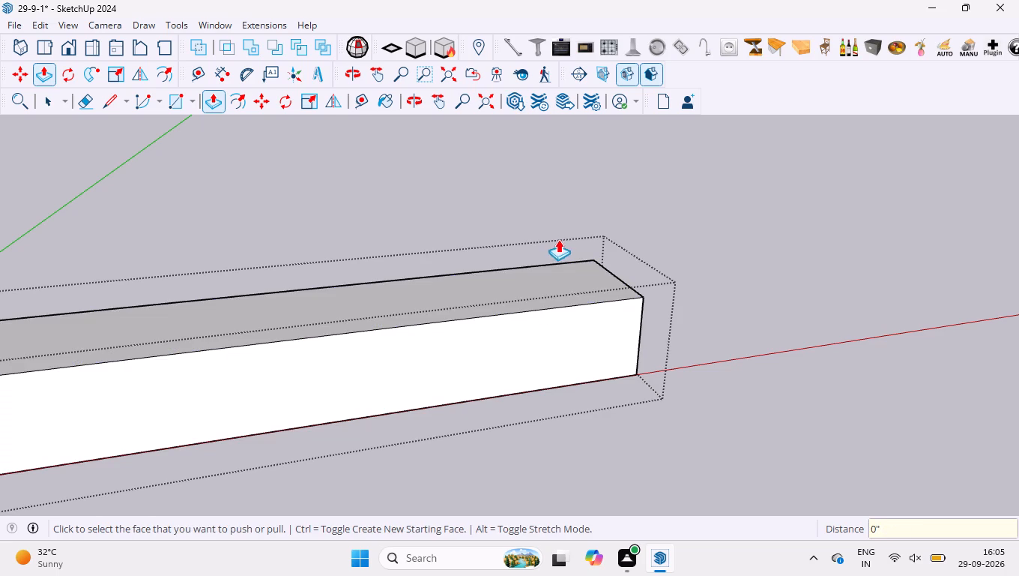
pyautogui.click(562, 282)
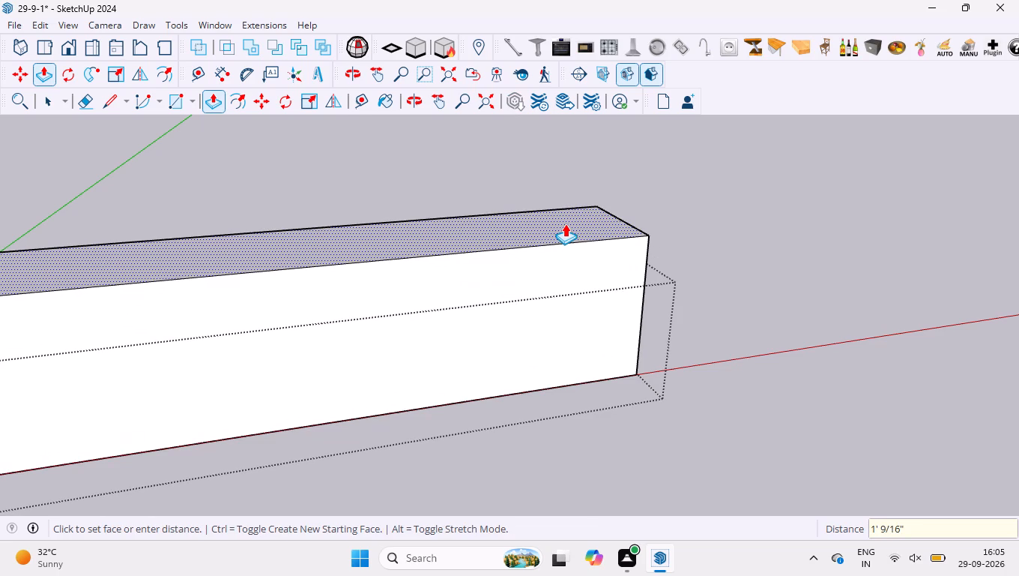
pyautogui.write('13.35')
pyautogui.press('BackSpace')
pyautogui.write('6"')
pyautogui.press('Return')
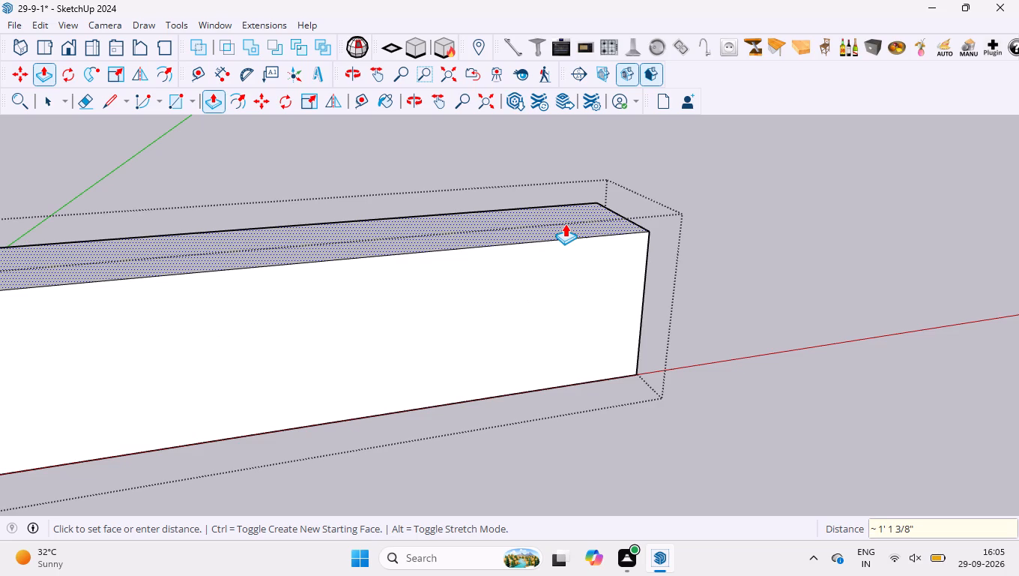
# Extrude the block's top face upward by a further 16.58" with Push/Pull.
pyautogui.click(562, 217)
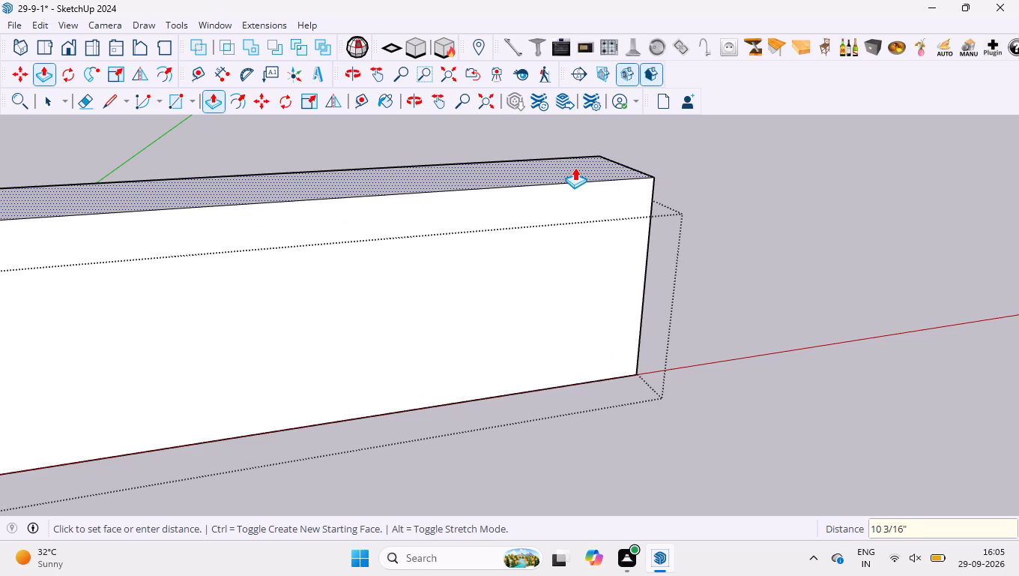
pyautogui.write('16')
pyautogui.write('.58"')
pyautogui.press('Return')
# Extrude the block's top face another 30" upward.
pyautogui.scroll(-8, 567, 283)
pyautogui.scroll(9, 548, 238)
pyautogui.click(569, 237)
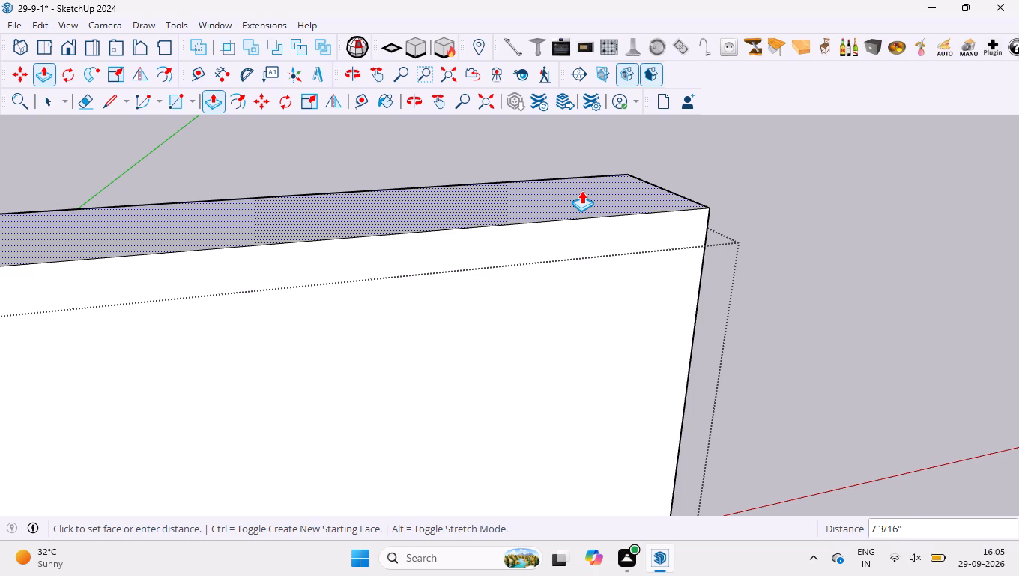
pyautogui.write('30"')
pyautogui.press('Return')
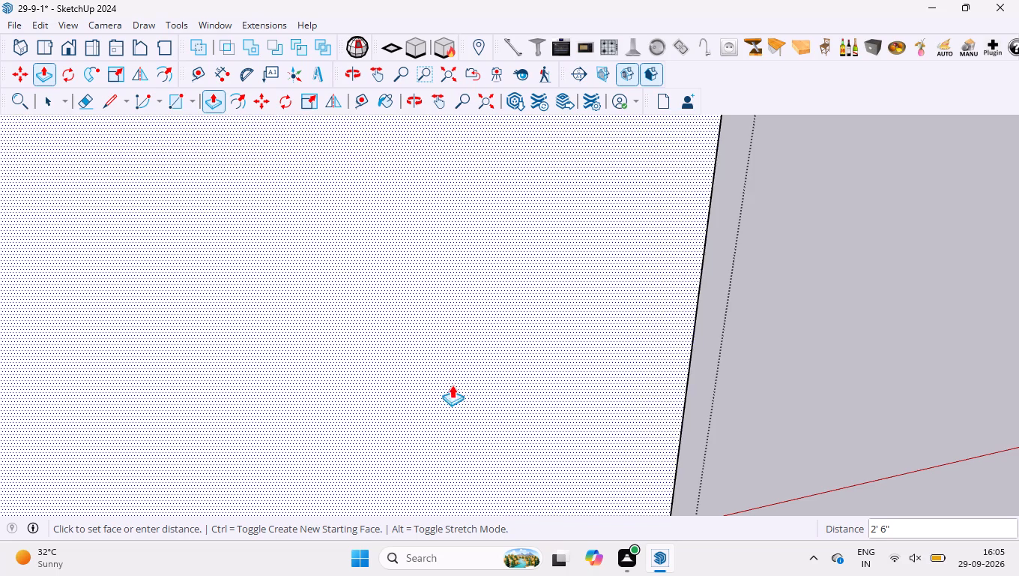
pyautogui.scroll(-9, 464, 418)
pyautogui.scroll(9, 533, 348)
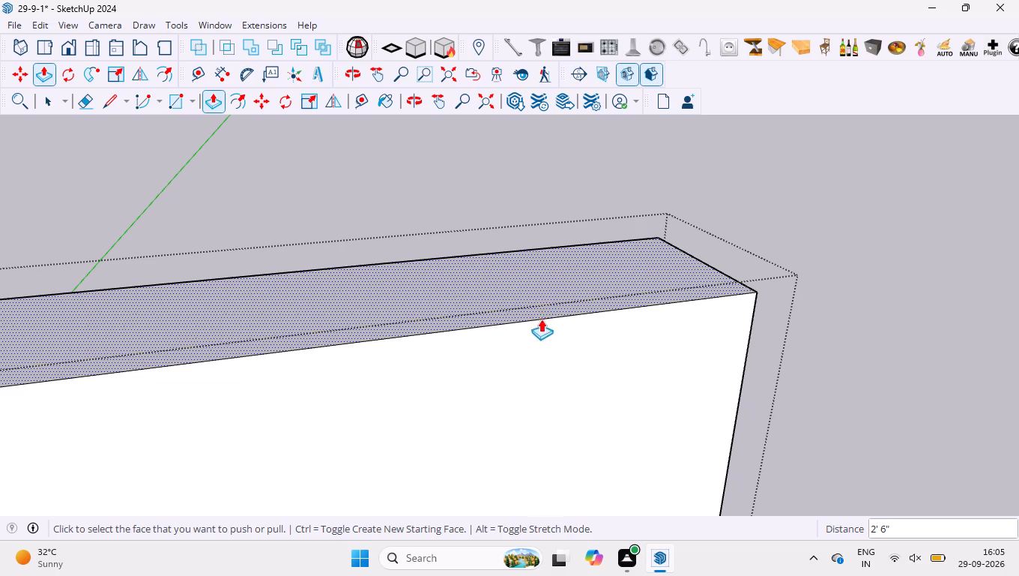
pyautogui.press('space')
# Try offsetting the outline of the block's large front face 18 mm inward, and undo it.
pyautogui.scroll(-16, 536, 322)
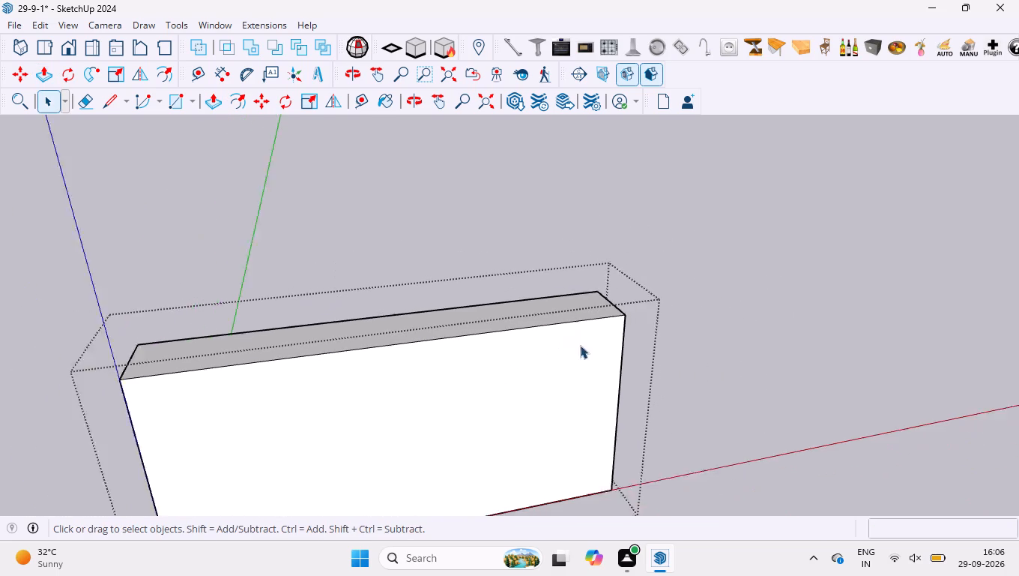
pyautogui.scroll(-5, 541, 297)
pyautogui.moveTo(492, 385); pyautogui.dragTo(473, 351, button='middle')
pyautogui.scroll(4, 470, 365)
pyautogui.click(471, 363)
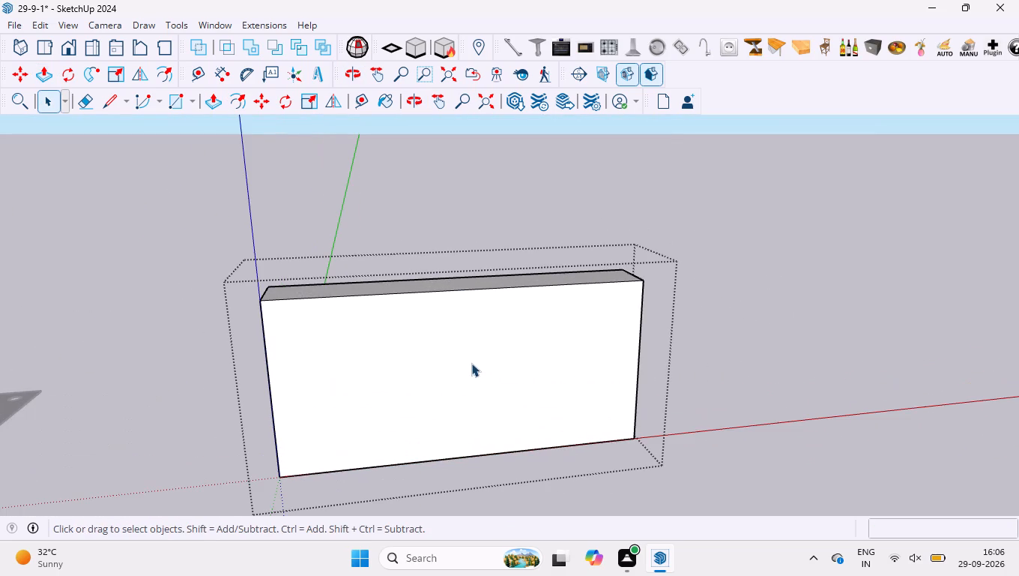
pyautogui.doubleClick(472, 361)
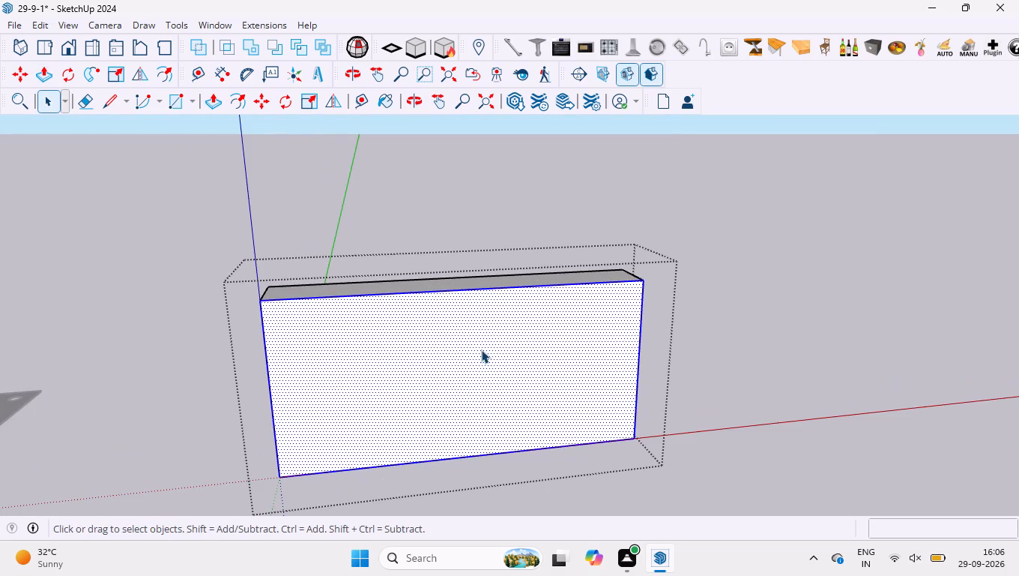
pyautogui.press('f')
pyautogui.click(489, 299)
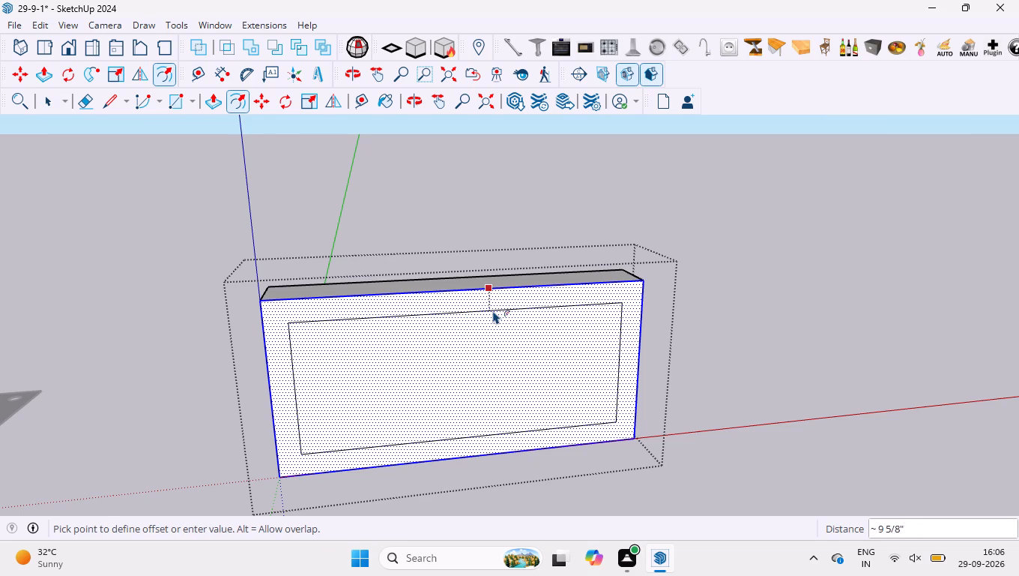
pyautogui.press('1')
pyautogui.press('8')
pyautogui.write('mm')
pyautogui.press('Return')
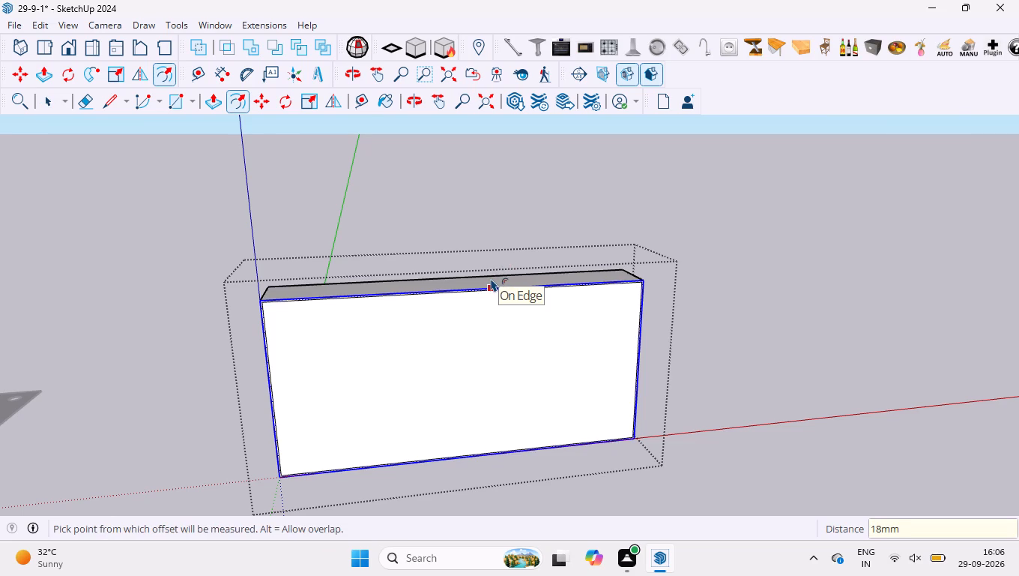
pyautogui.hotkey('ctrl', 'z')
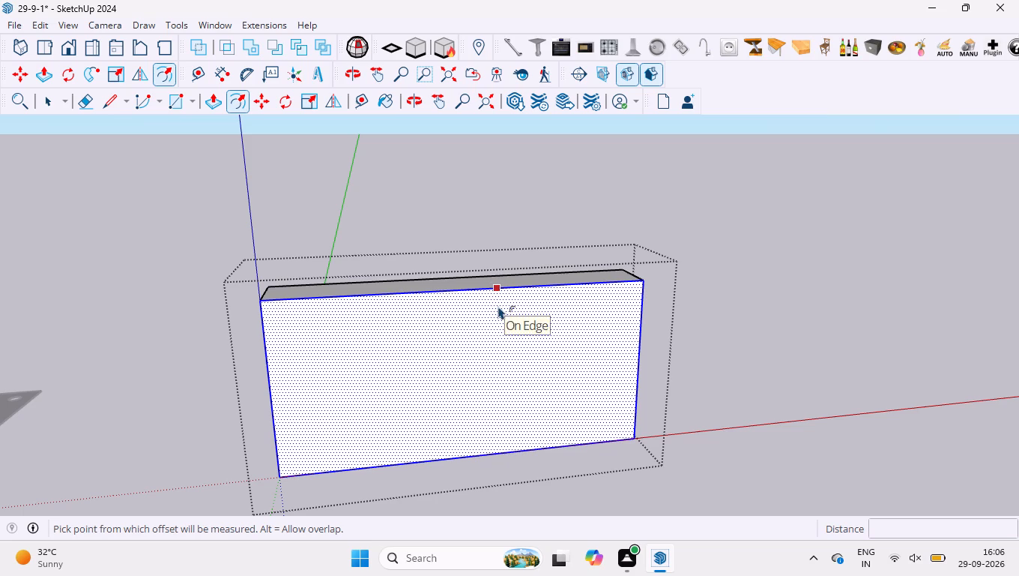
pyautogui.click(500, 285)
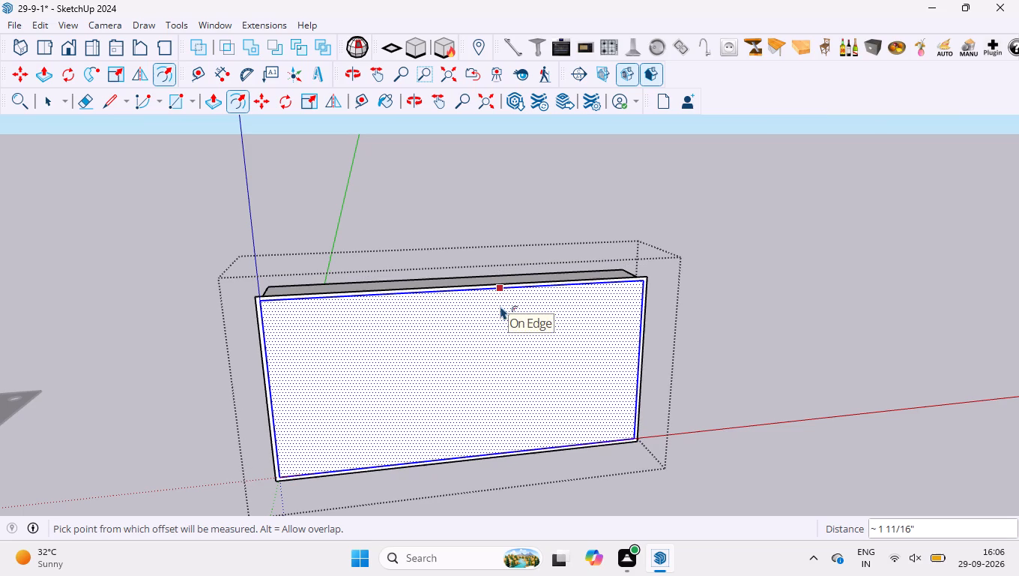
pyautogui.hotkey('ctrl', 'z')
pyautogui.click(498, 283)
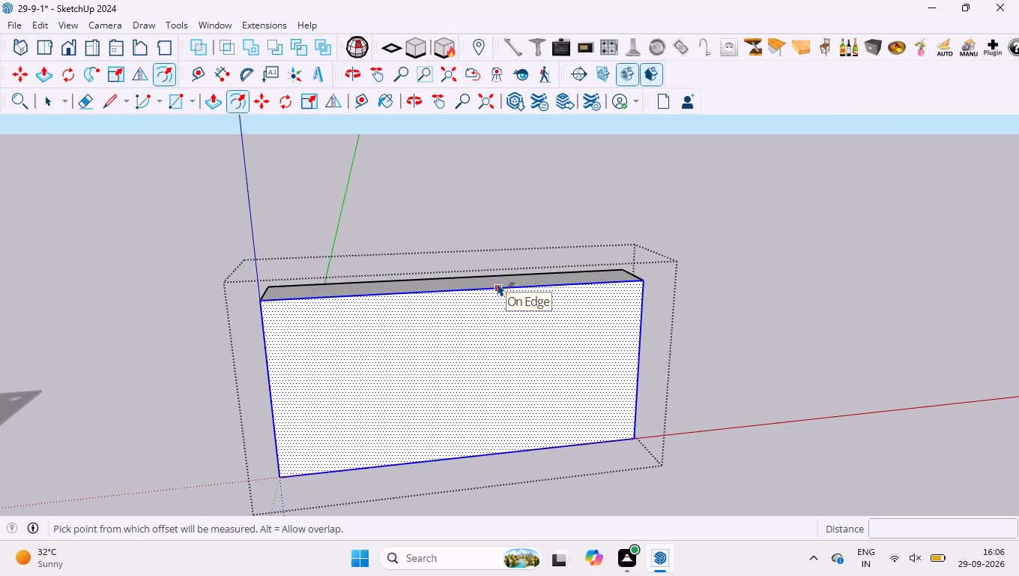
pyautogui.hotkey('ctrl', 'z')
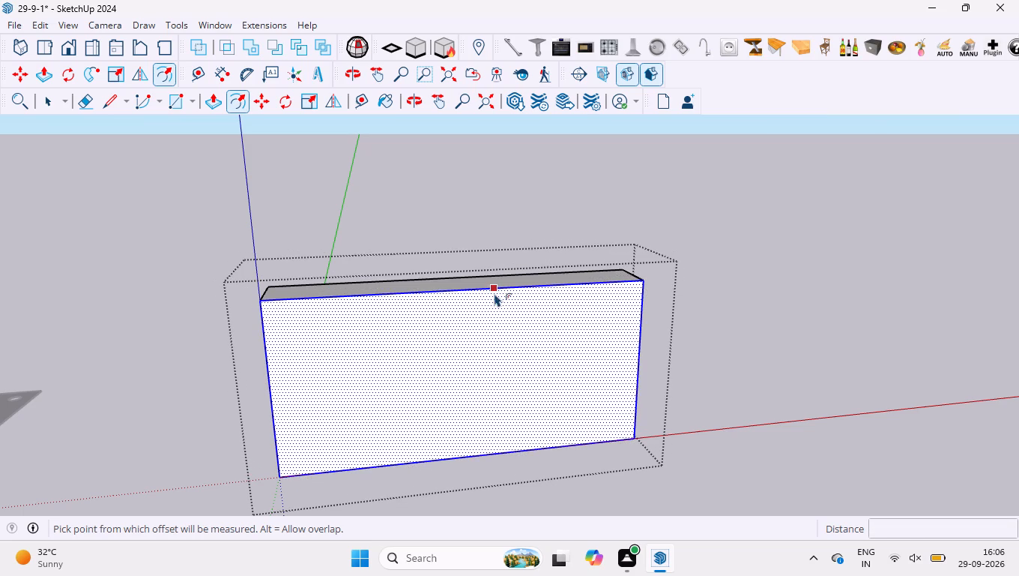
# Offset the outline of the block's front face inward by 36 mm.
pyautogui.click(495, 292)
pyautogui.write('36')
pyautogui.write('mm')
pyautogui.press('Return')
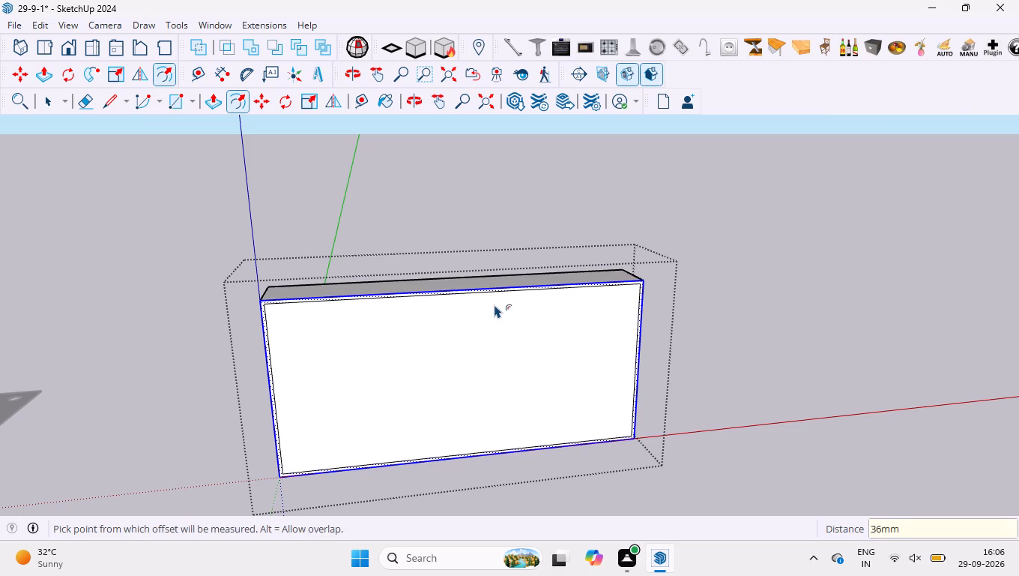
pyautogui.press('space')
# Extrude the block's top face upward by 72 mm with Push/Pull.
pyautogui.scroll(9, 543, 273)
pyautogui.moveTo(596, 286); pyautogui.dragTo(604, 348, button='middle')
pyautogui.scroll(4, 633, 279)
pyautogui.click(639, 287)
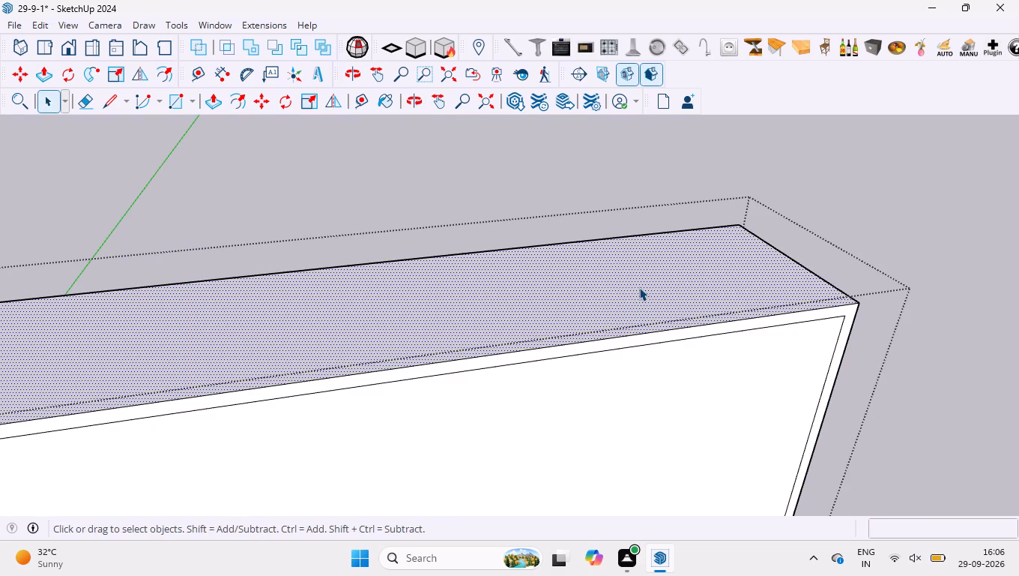
pyautogui.press('p')
pyautogui.click(639, 287)
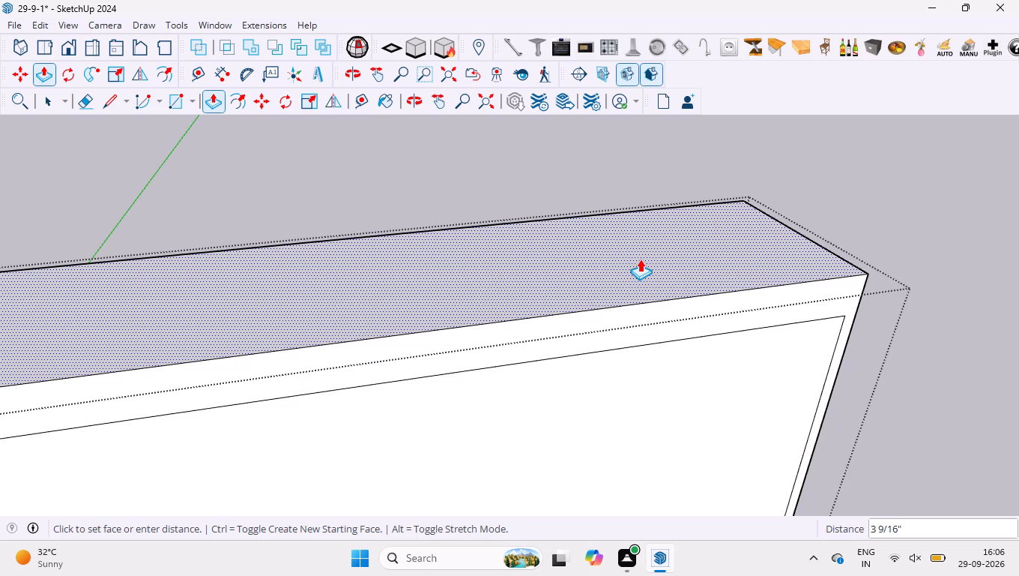
pyautogui.press('3')
pyautogui.press('BackSpace')
pyautogui.write('72mm')
pyautogui.press('Return')
# Extrude the block's top face upward by a further 1.5".
pyautogui.scroll(-4, 668, 441)
pyautogui.scroll(-3, 656, 313)
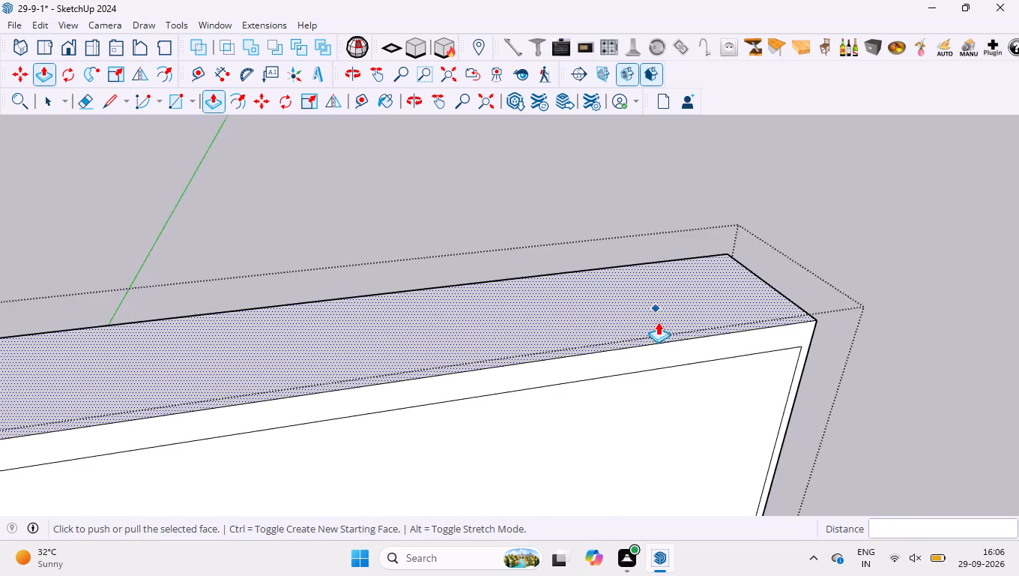
pyautogui.scroll(-1, 658, 322)
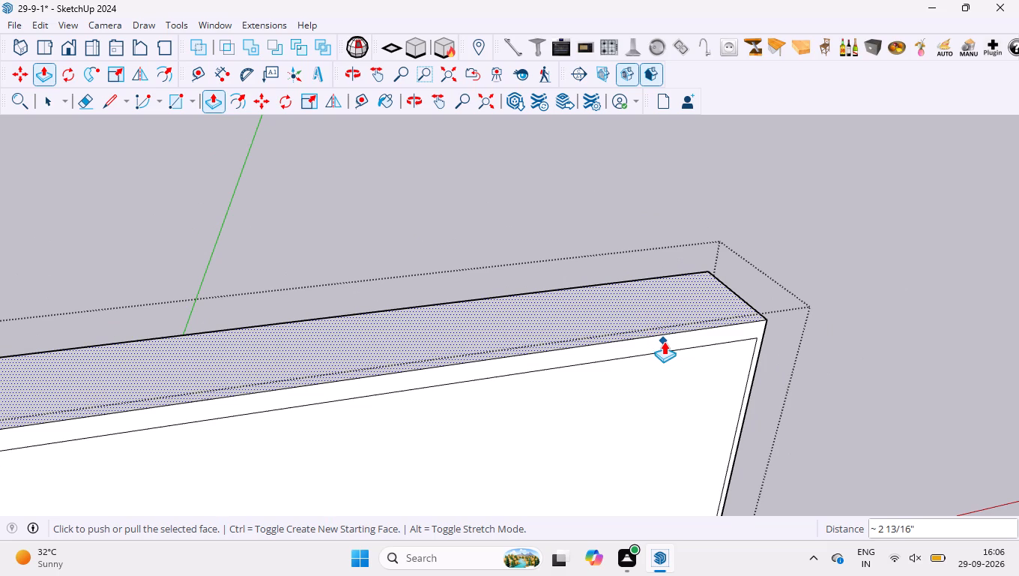
pyautogui.scroll(5, 664, 258)
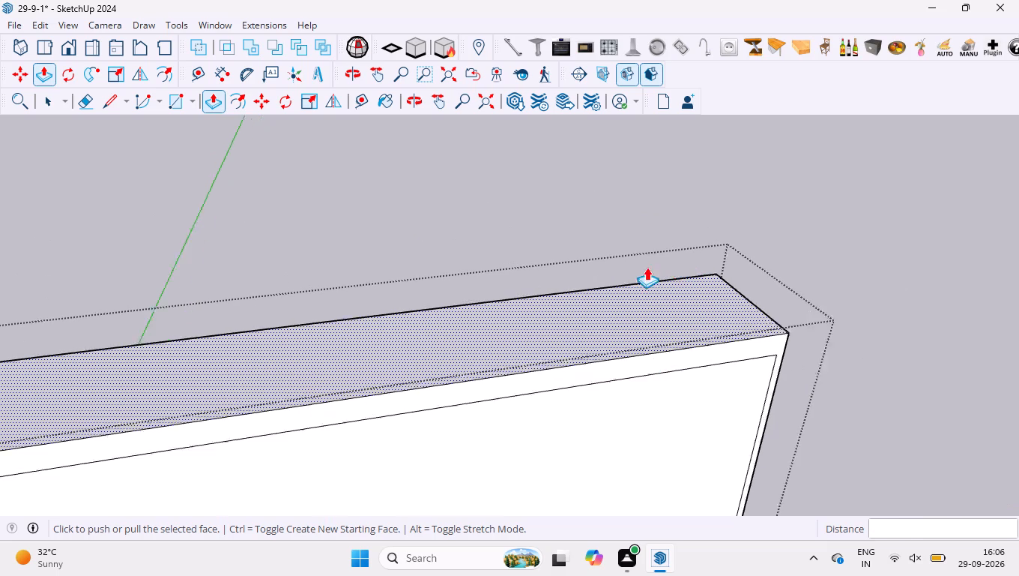
pyautogui.scroll(3, 590, 355)
pyautogui.click(599, 354)
pyautogui.write('1.5"')
pyautogui.press('Return')
pyautogui.press('space')
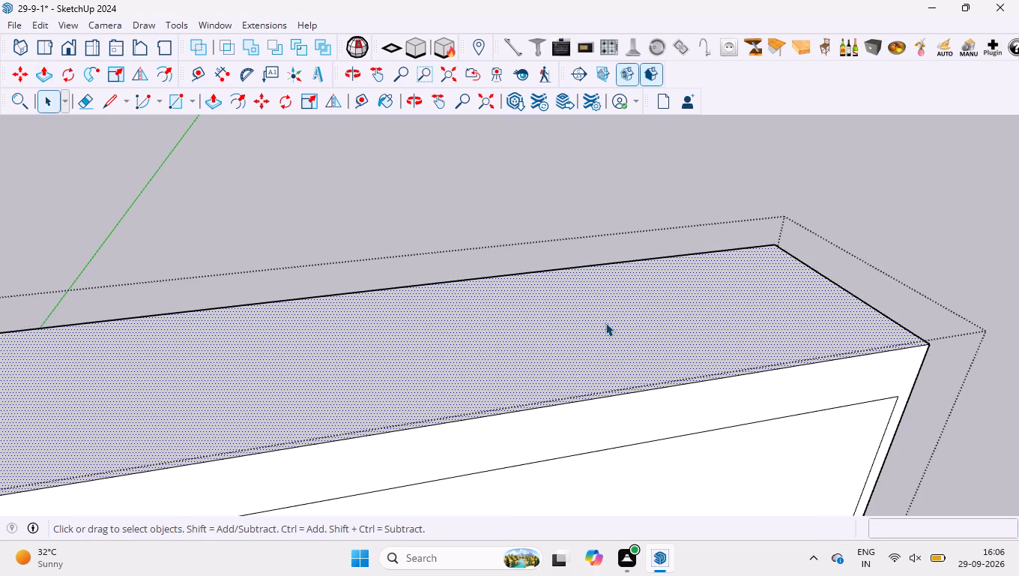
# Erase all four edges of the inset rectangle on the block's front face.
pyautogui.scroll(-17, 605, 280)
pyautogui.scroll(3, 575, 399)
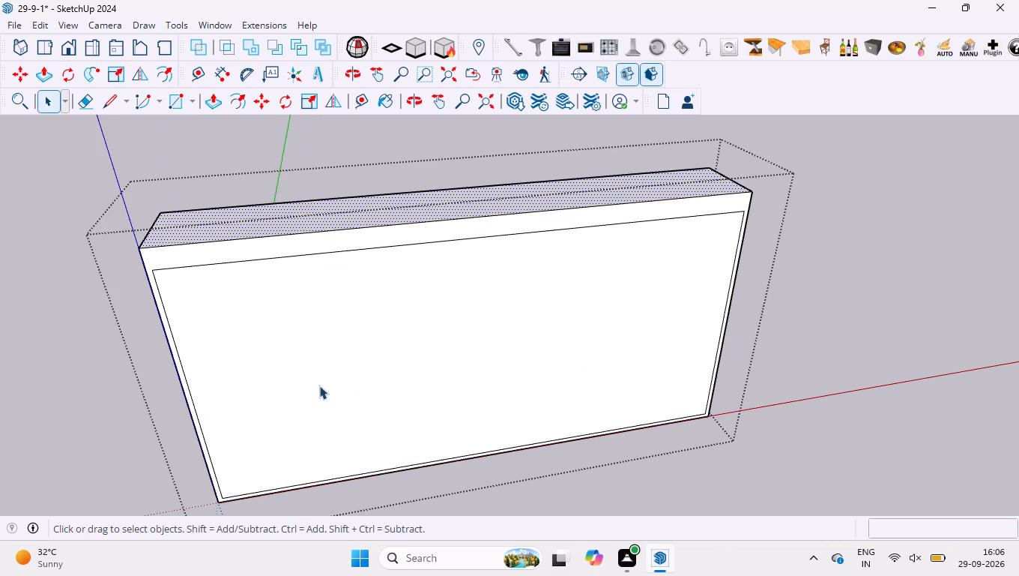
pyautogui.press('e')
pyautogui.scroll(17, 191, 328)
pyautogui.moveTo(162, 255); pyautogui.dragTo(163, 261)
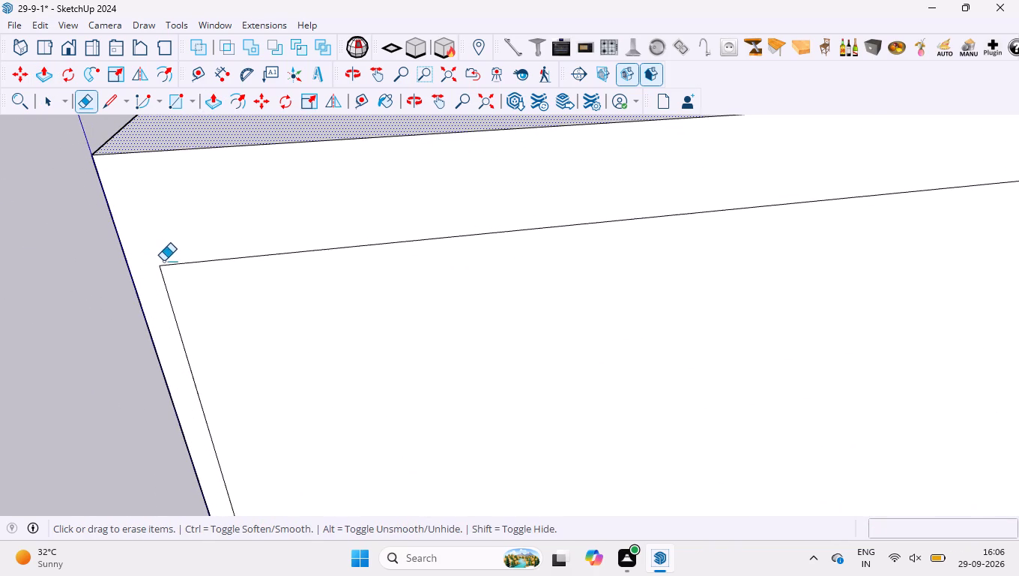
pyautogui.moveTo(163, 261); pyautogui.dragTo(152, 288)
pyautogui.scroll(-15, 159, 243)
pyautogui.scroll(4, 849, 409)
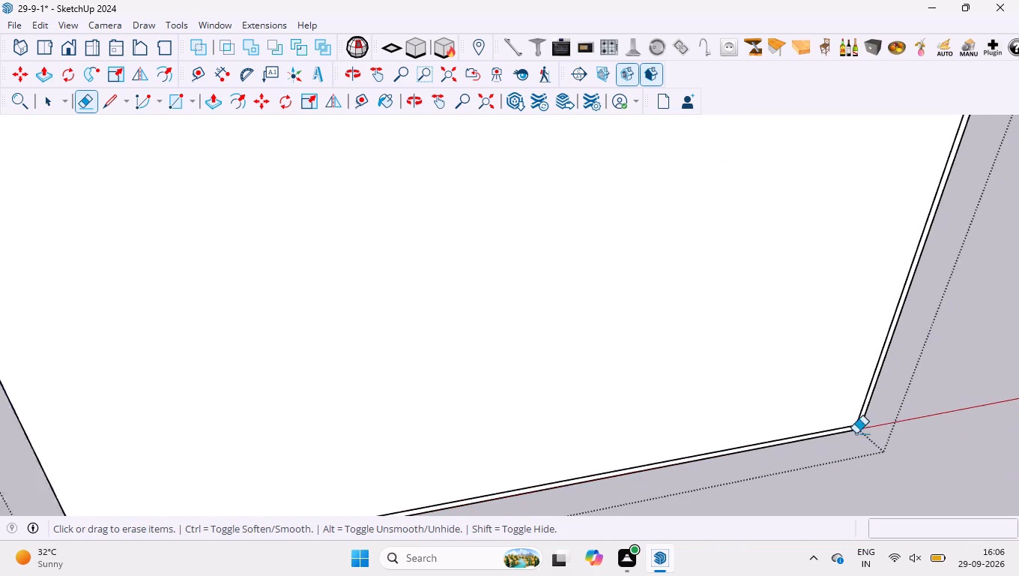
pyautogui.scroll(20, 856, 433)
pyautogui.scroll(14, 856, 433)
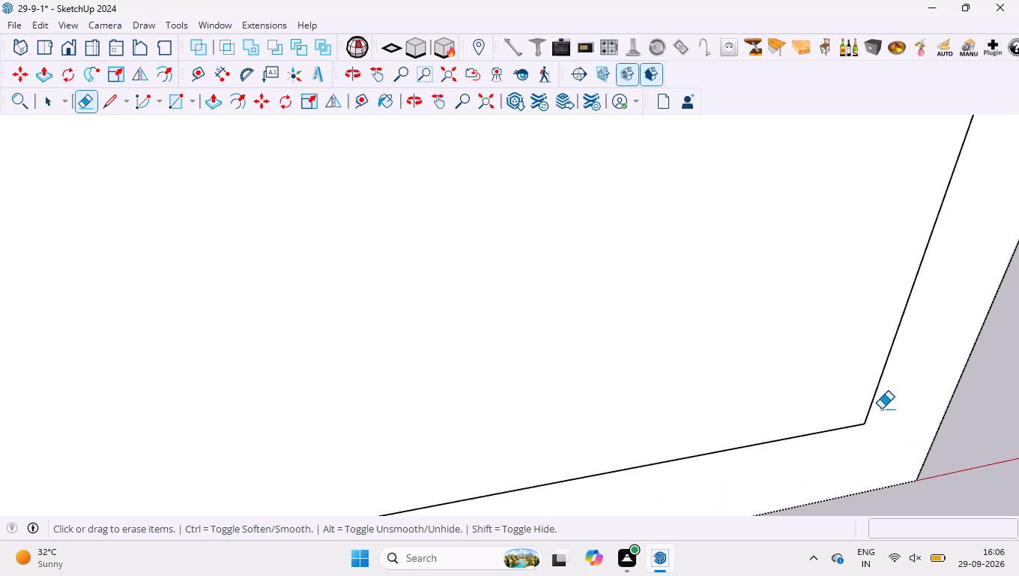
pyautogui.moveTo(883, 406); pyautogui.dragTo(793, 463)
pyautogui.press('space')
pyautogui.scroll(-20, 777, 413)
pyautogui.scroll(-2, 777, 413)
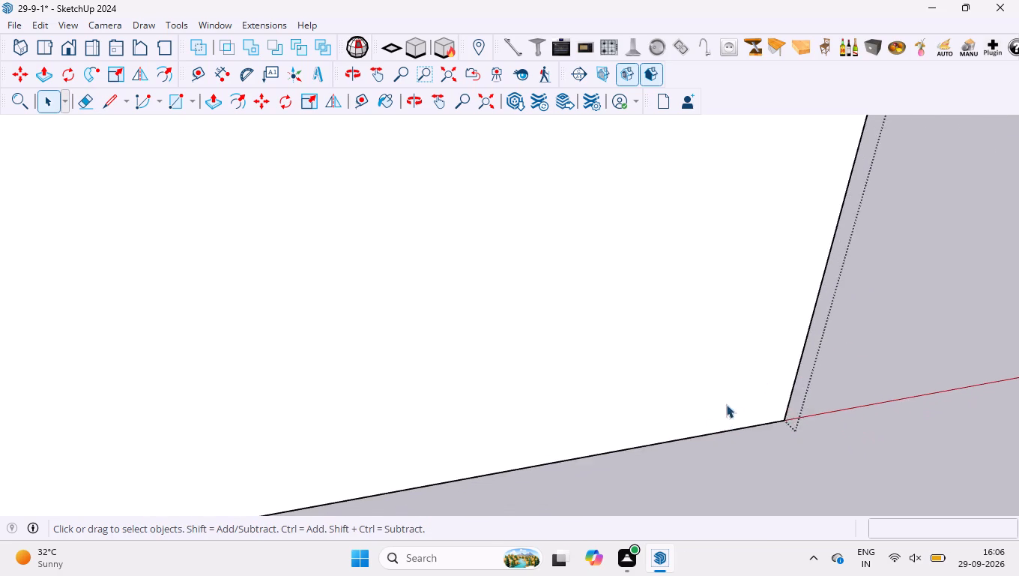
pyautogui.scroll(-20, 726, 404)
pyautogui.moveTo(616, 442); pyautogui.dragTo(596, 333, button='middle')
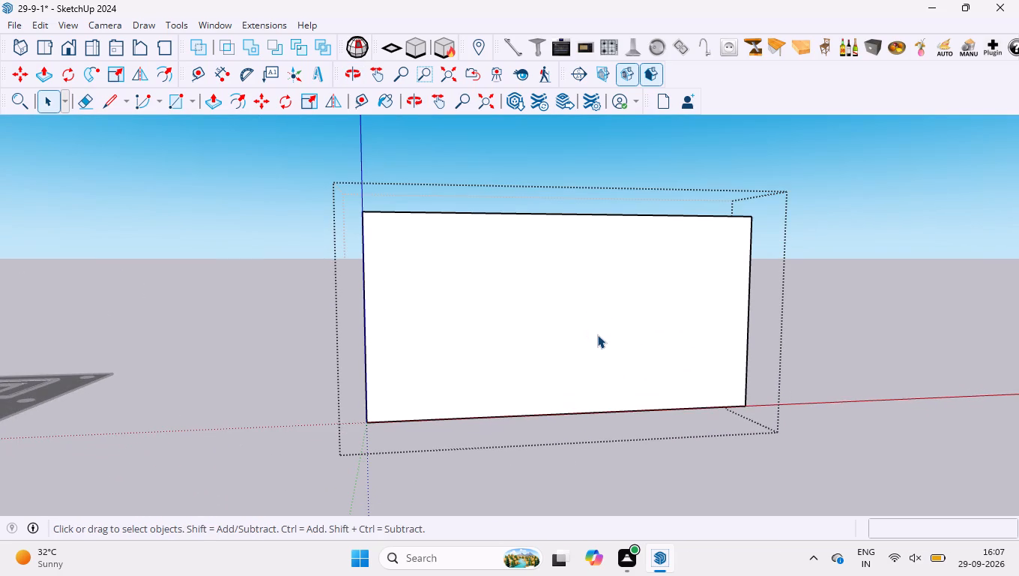
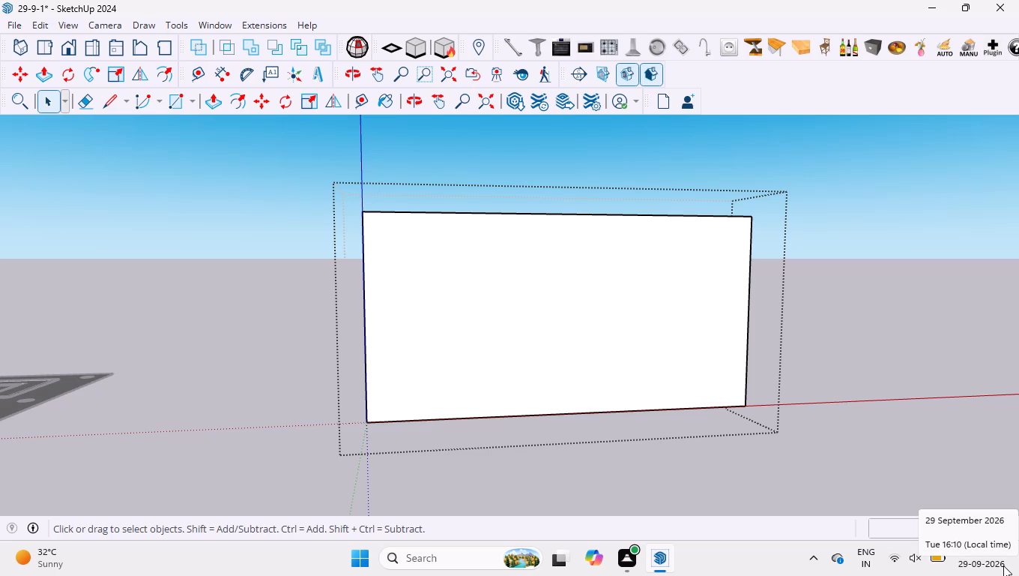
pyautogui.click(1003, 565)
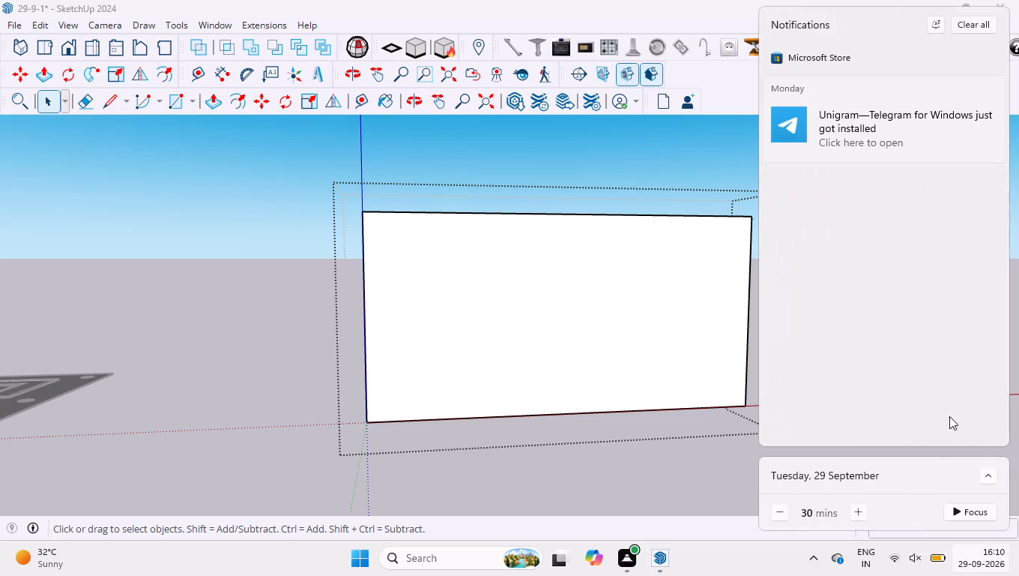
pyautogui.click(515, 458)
# Copy the right-hand vertical edge of the block's front face inward across the face, locked to the red axis.
pyautogui.scroll(3, 703, 334)
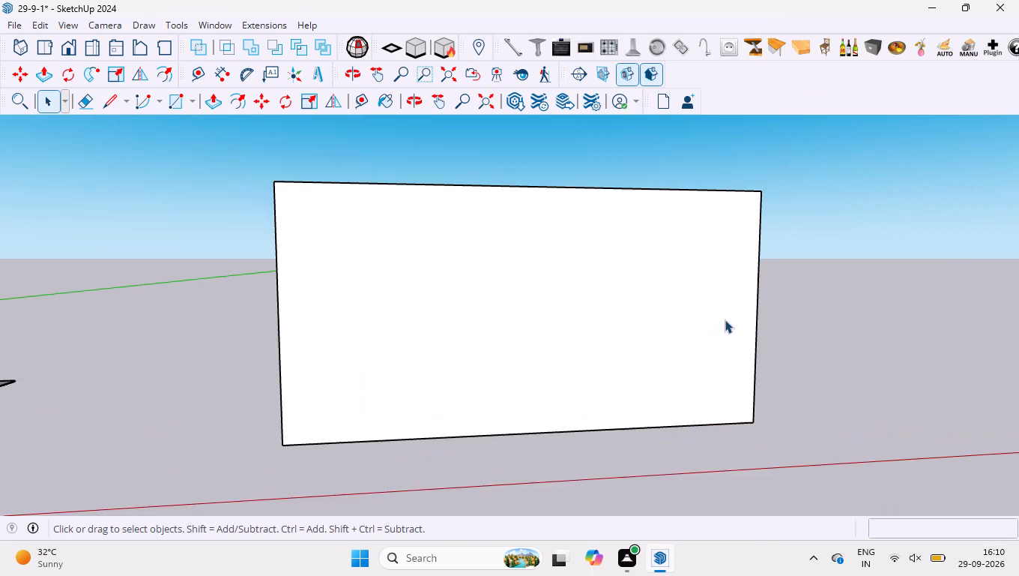
pyautogui.click(644, 331)
pyautogui.doubleClick(647, 324)
pyautogui.scroll(4, 747, 292)
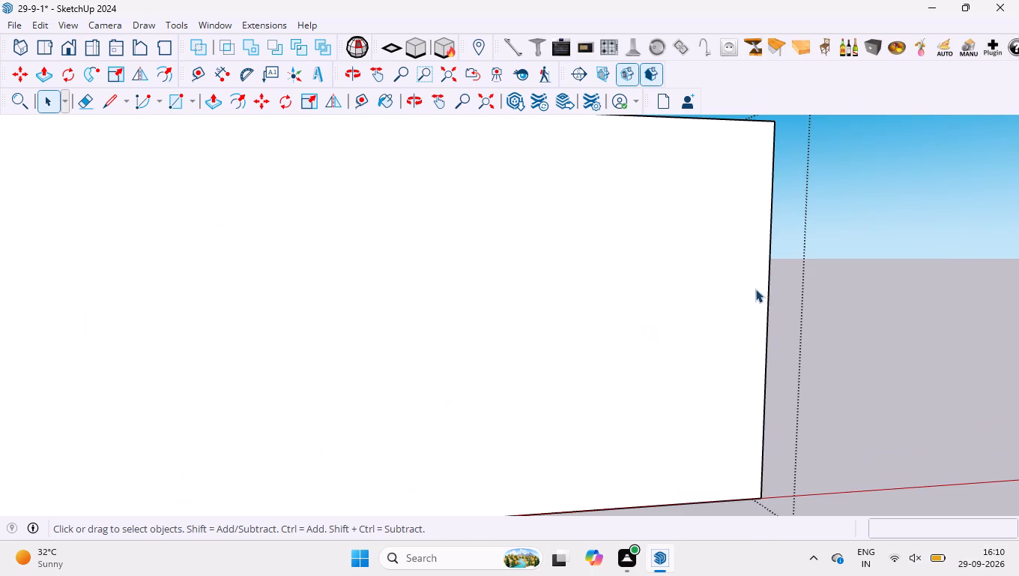
pyautogui.click(768, 293)
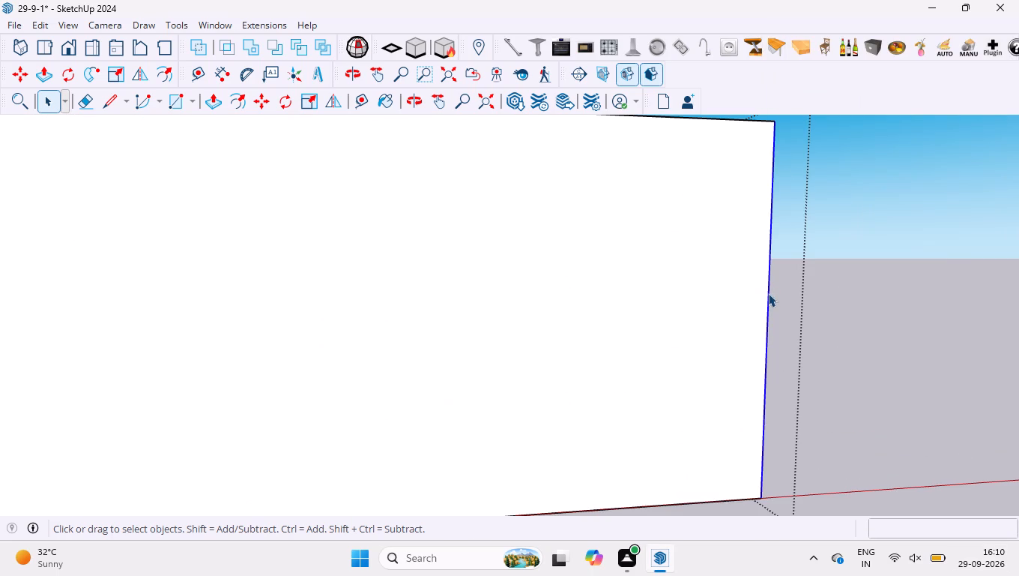
pyautogui.scroll(-4, 742, 348)
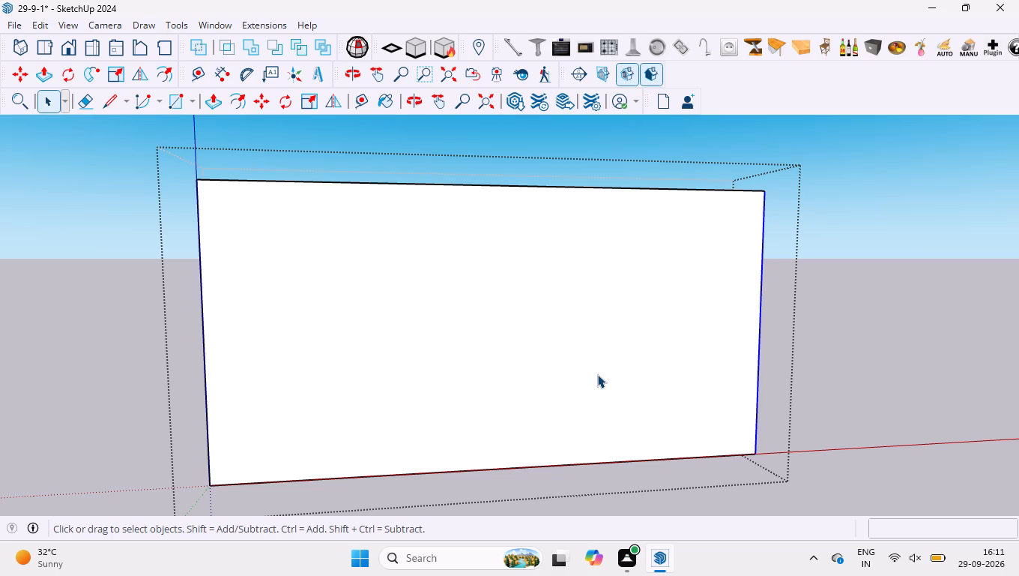
pyautogui.press('m')
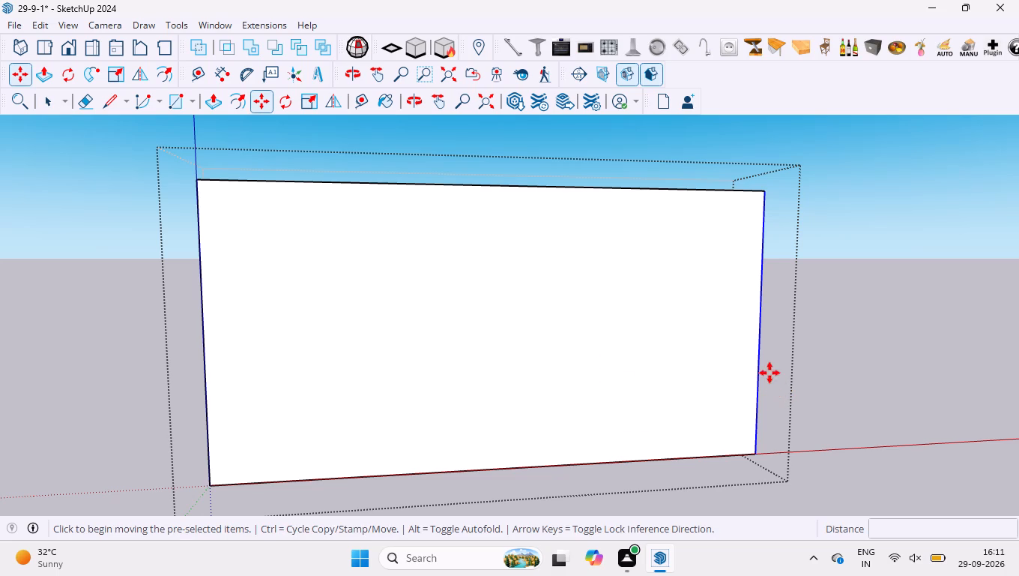
pyautogui.scroll(1, 724, 340)
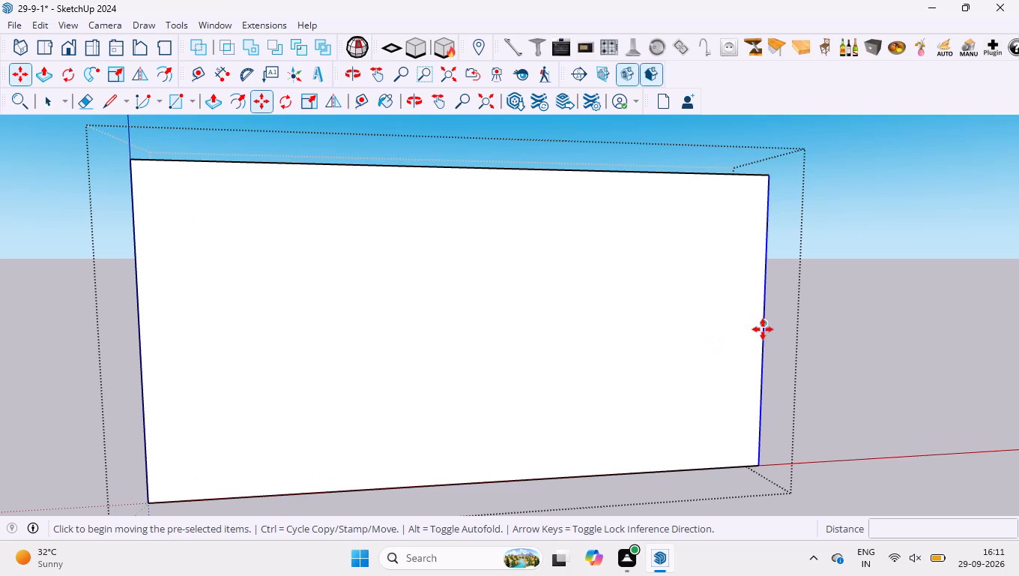
pyautogui.click(763, 329)
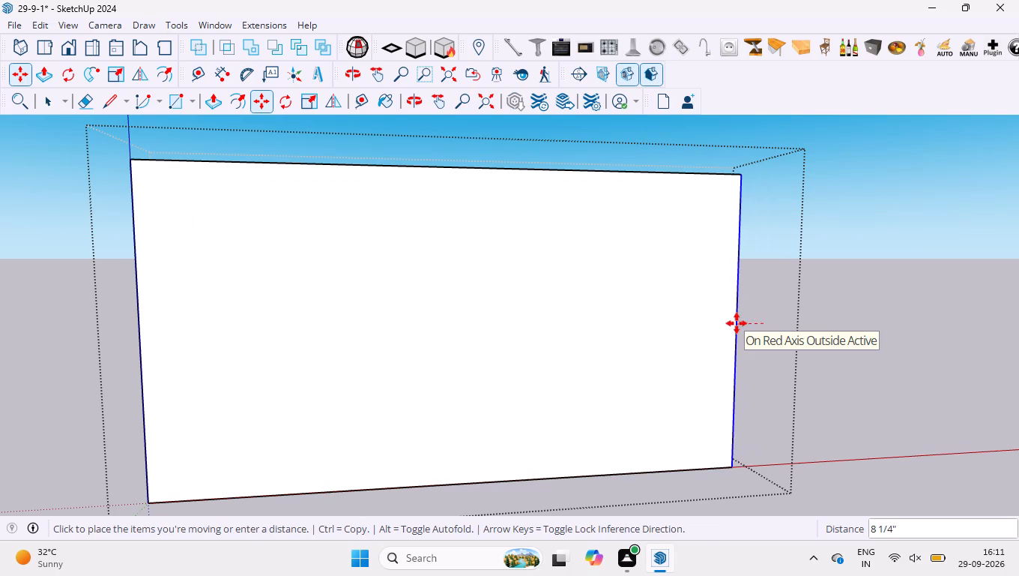
pyautogui.scroll(-1, 737, 322)
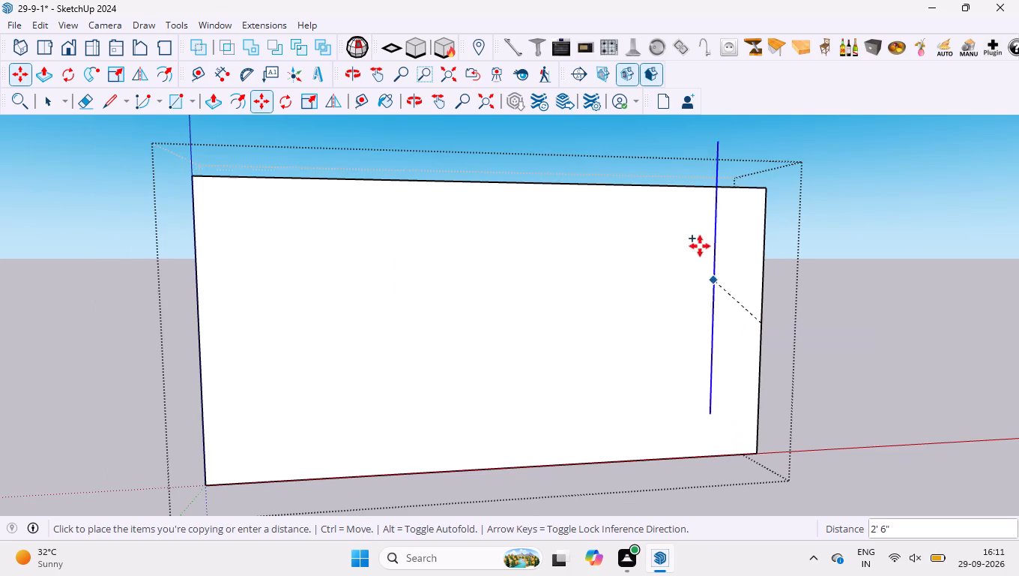
pyautogui.moveTo(700, 246); pyautogui.dragTo(756, 447, button='middle')
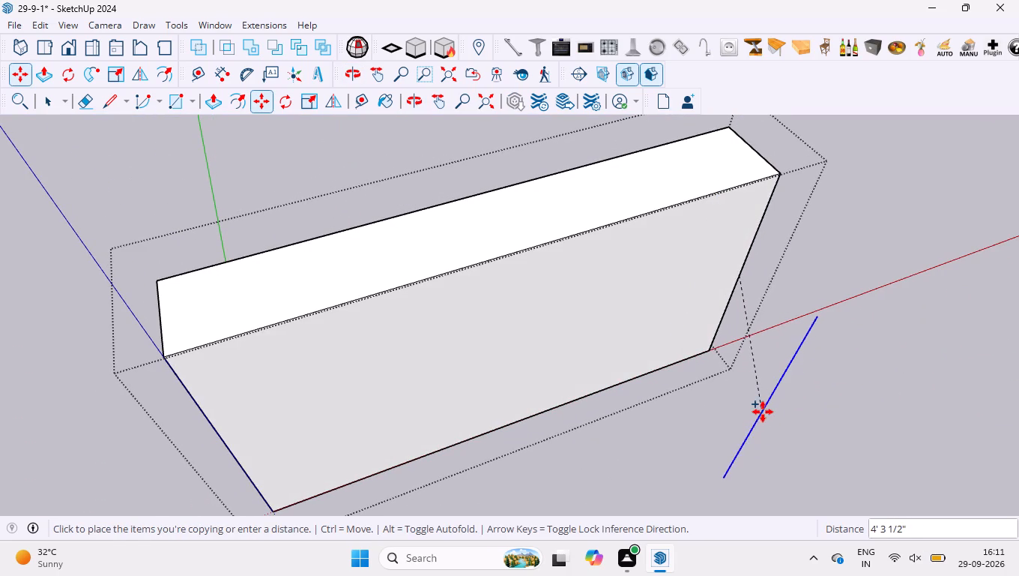
pyautogui.press('Left')
pyautogui.press('Right')
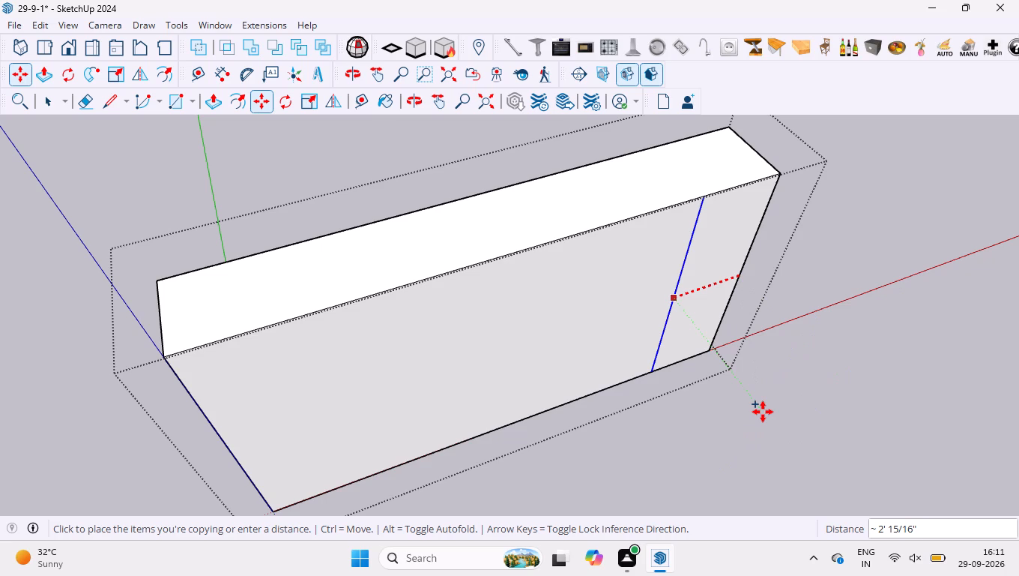
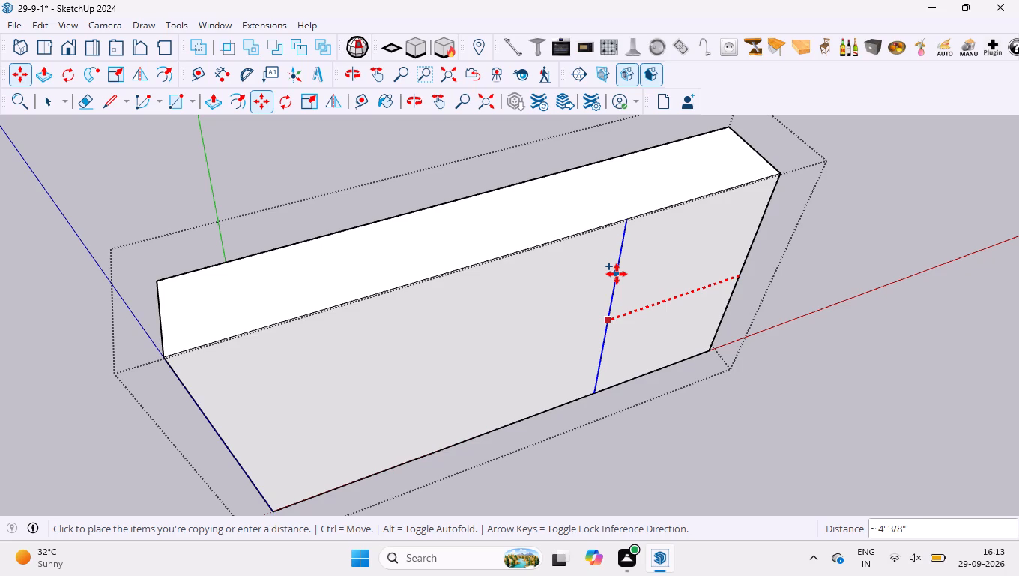
# Set the copied vertical edge's distance from the original edge to 36 mm.
pyautogui.write('36mm')
pyautogui.press('Return')
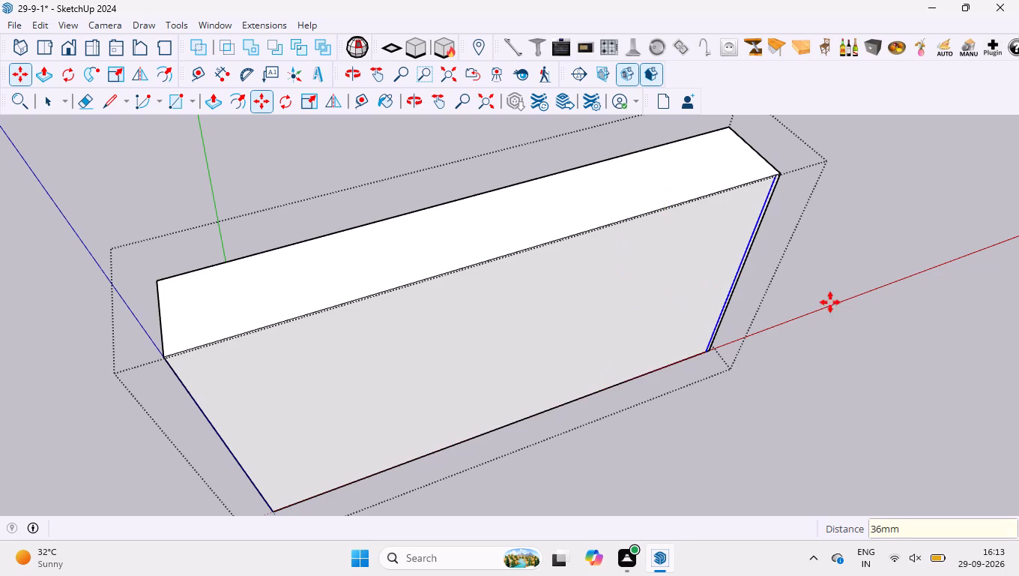
# Copy the 36 mm offset vertical edge 34.92" further inward across the front face, locked to the red axis.
pyautogui.scroll(9, 793, 283)
pyautogui.moveTo(664, 211); pyautogui.dragTo(588, 118, button='middle')
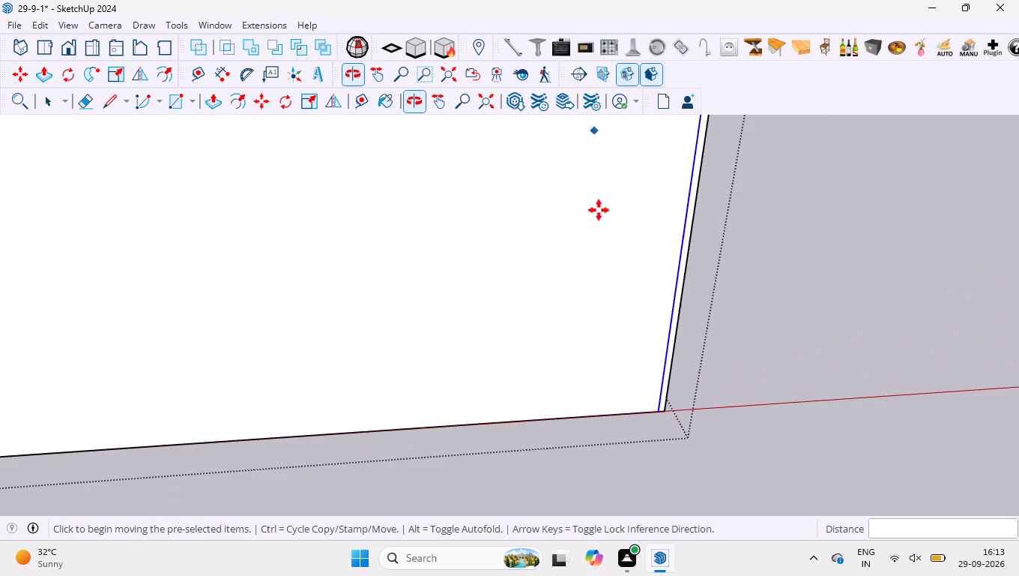
pyautogui.scroll(-4, 624, 305)
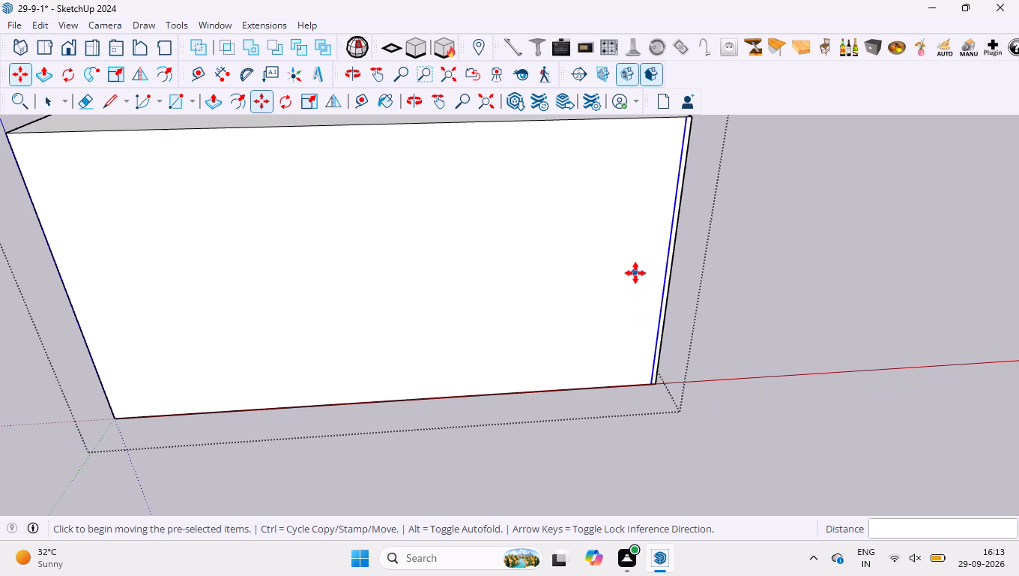
pyautogui.scroll(1, 638, 277)
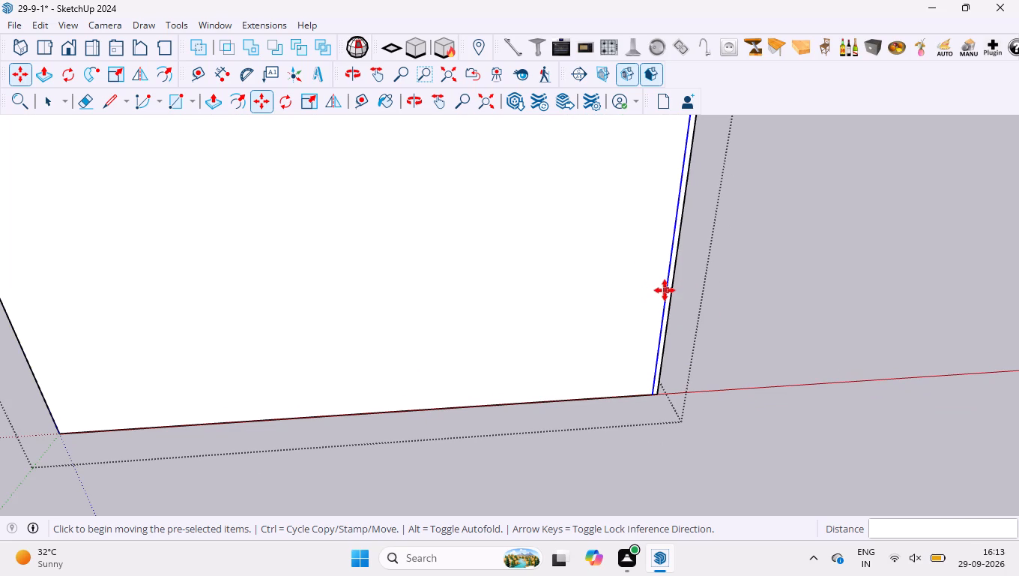
pyautogui.click(665, 289)
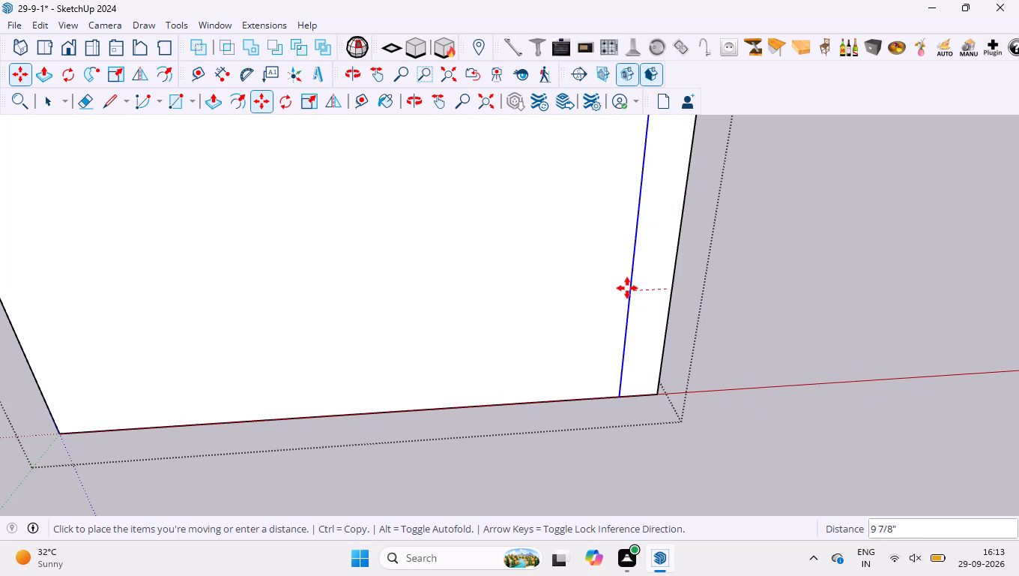
pyautogui.press('Right')
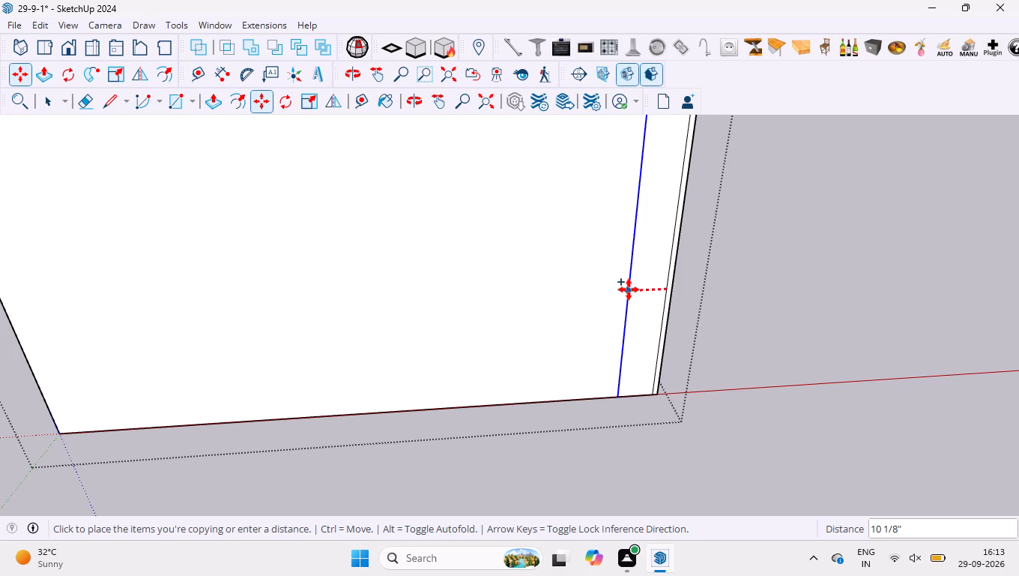
pyautogui.write('34.92')
pyautogui.hotkey('shift', '"')
pyautogui.press('Return')
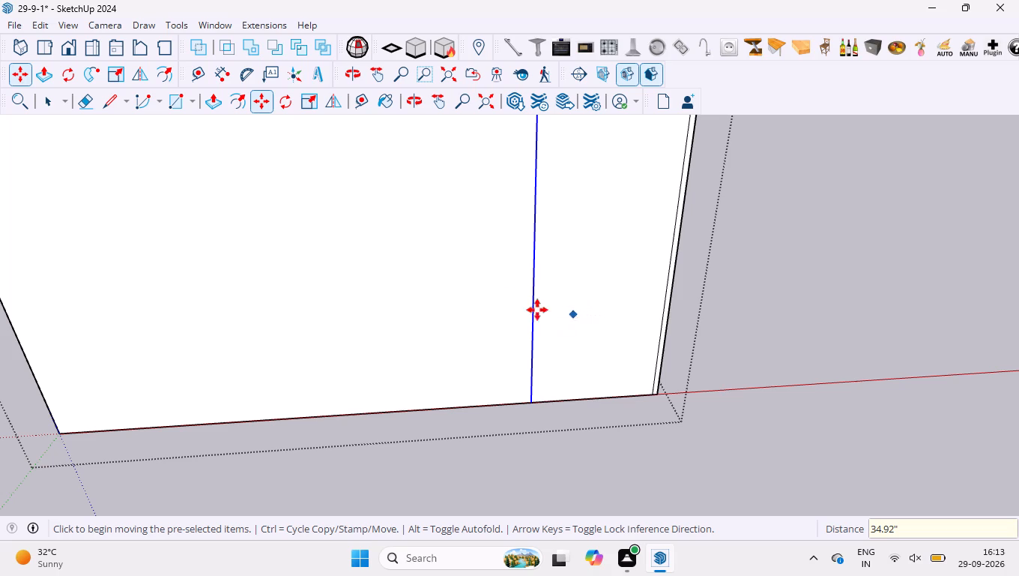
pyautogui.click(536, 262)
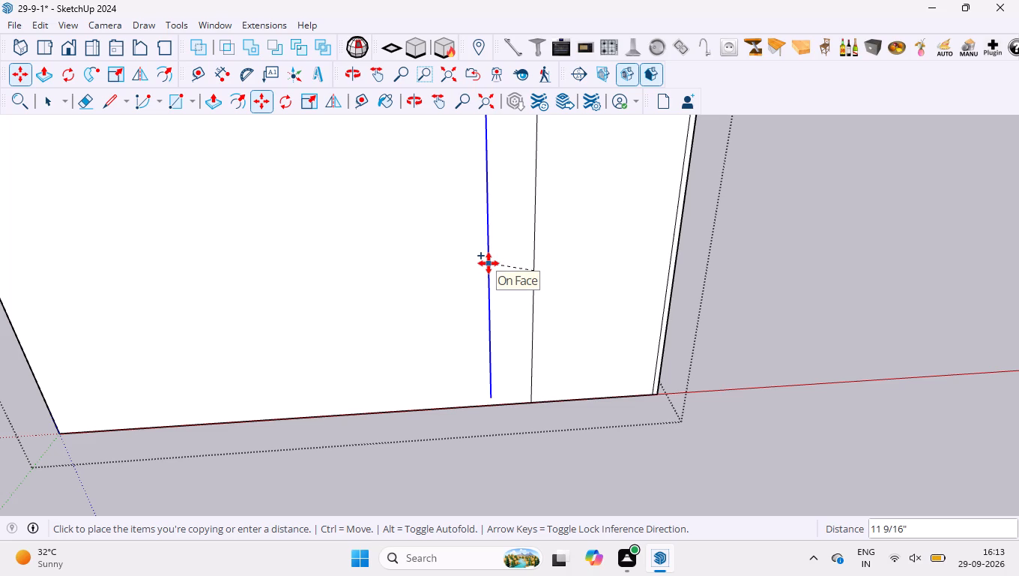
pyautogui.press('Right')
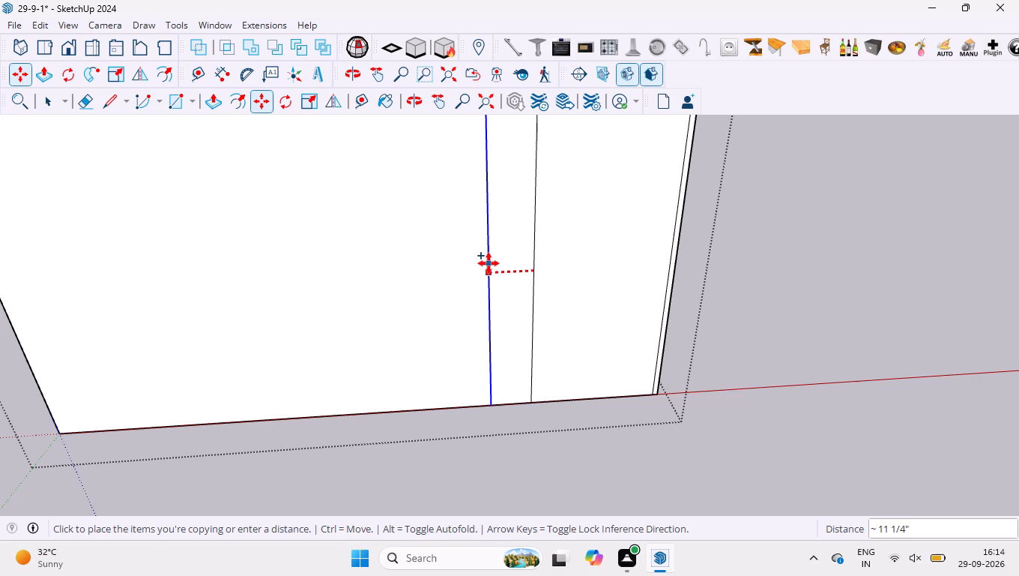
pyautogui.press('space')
# Create a horizontal guide 4" above the front face's bottom edge, locked to the blue axis.
pyautogui.scroll(-11, 431, 363)
pyautogui.moveTo(446, 399); pyautogui.dragTo(456, 313, button='middle')
pyautogui.scroll(1, 315, 373)
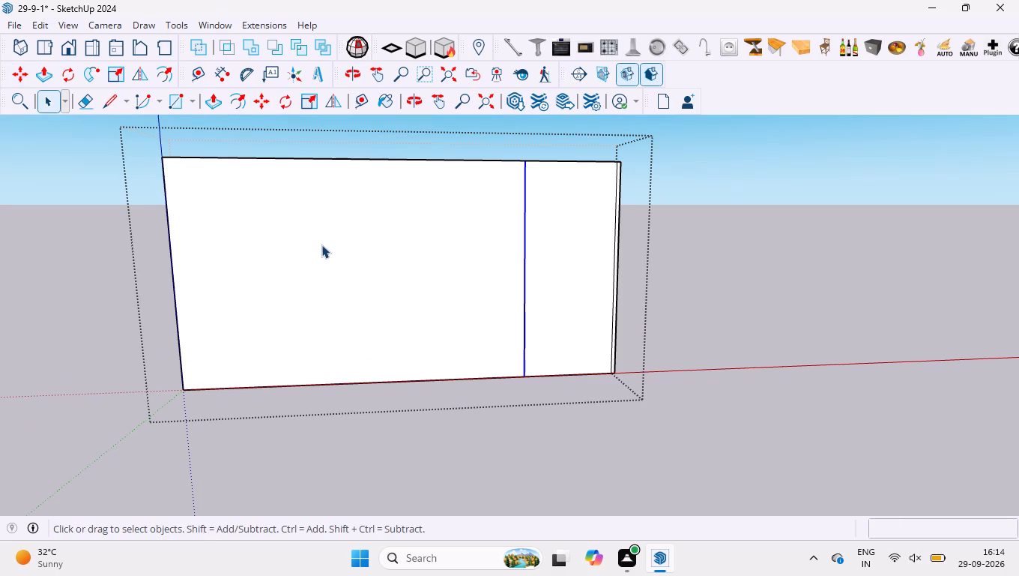
pyautogui.press('t')
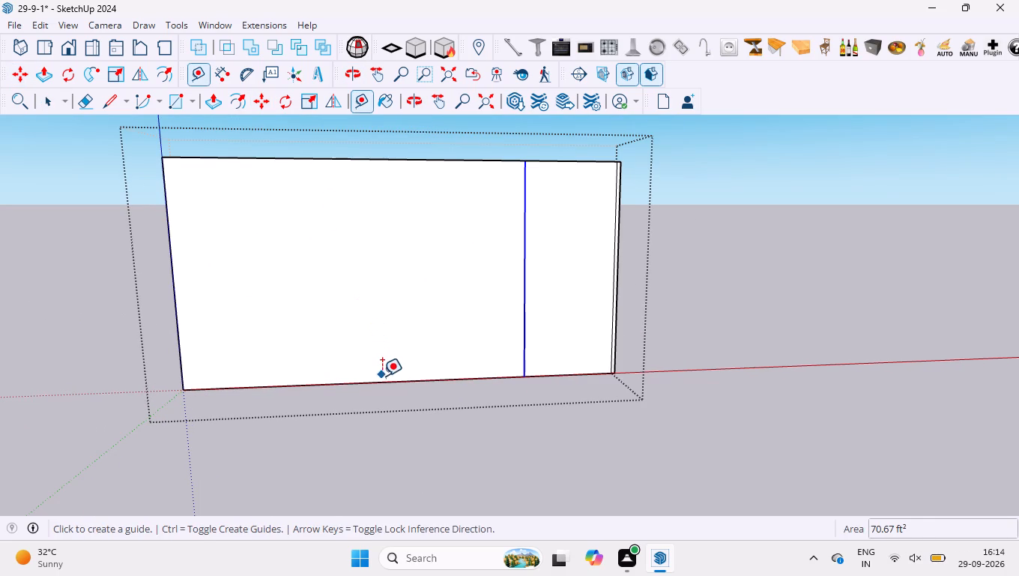
pyautogui.click(380, 382)
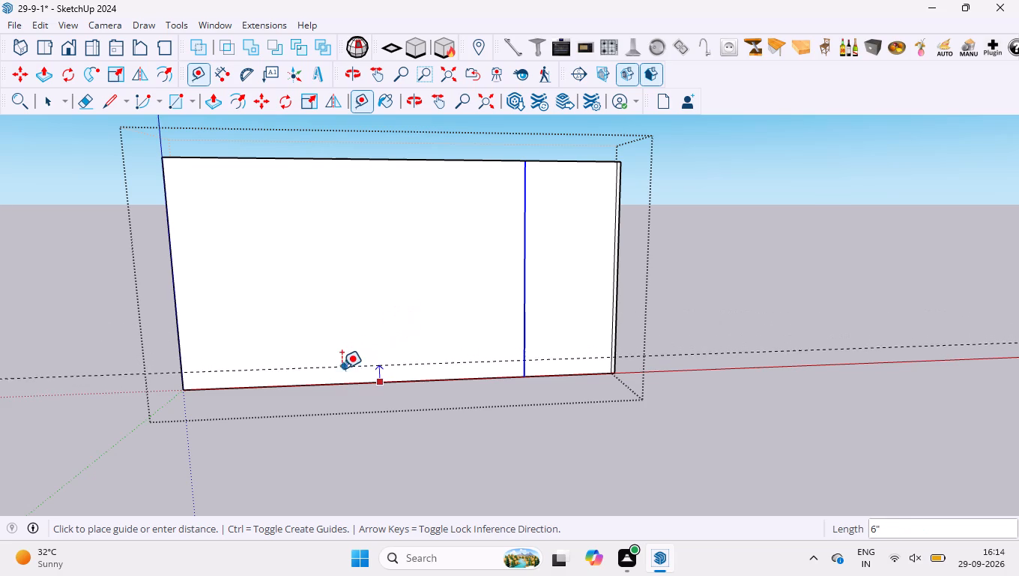
pyautogui.press('Up')
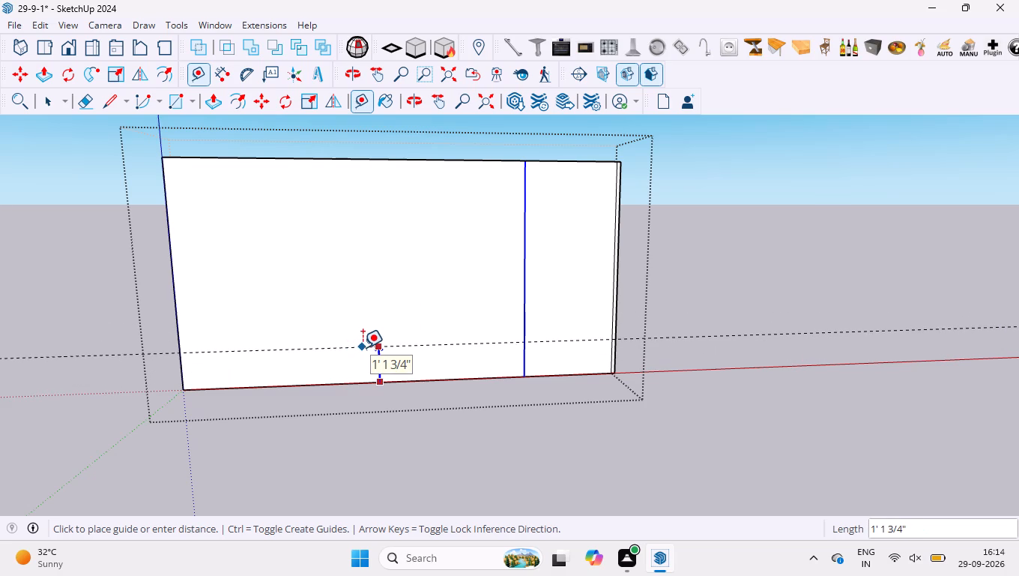
pyautogui.press('4')
pyautogui.press('Return')
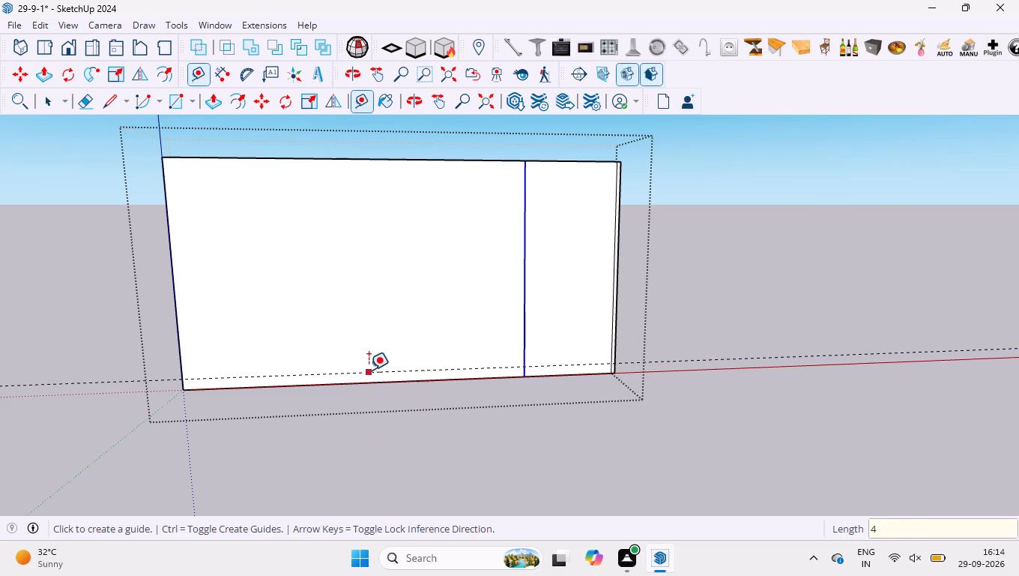
# Create a second horizontal guide 72 mm above the 4" guide on the front face.
pyautogui.click(369, 370)
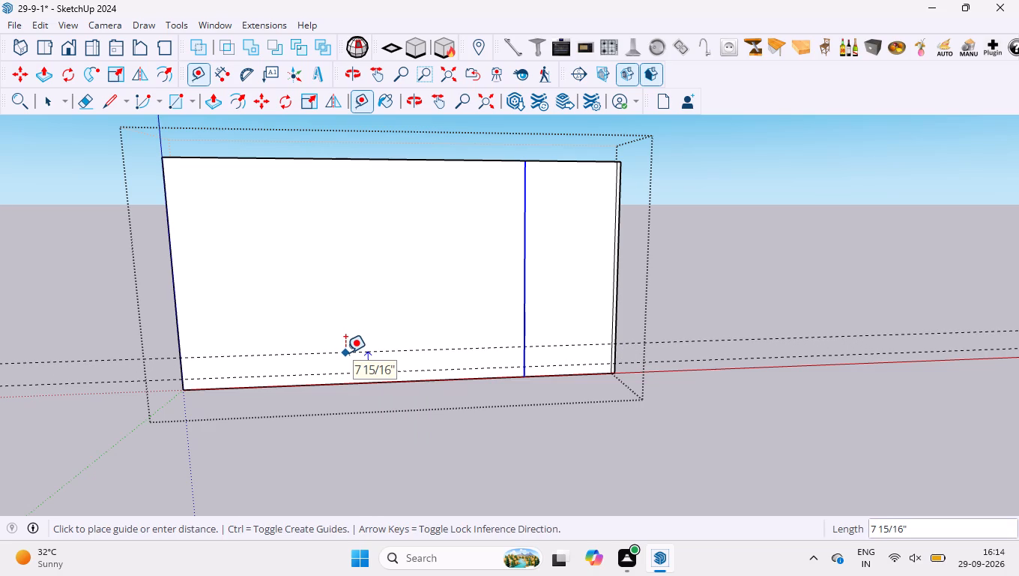
pyautogui.write('36')
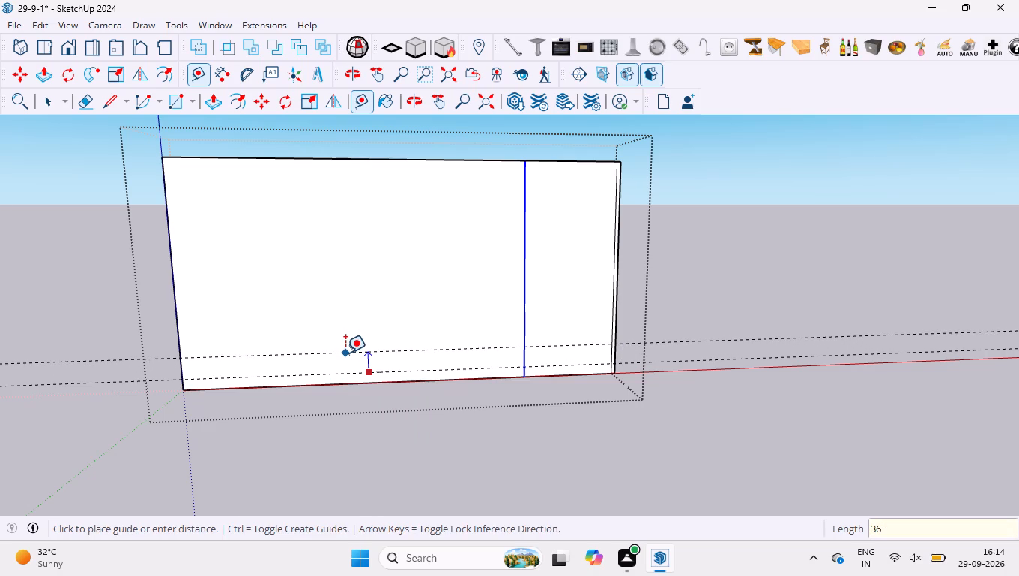
pyautogui.press('BackSpace')
pyautogui.press('BackSpace')
pyautogui.press('3')
pyautogui.press('BackSpace')
pyautogui.write('72mm')
pyautogui.press('Return')
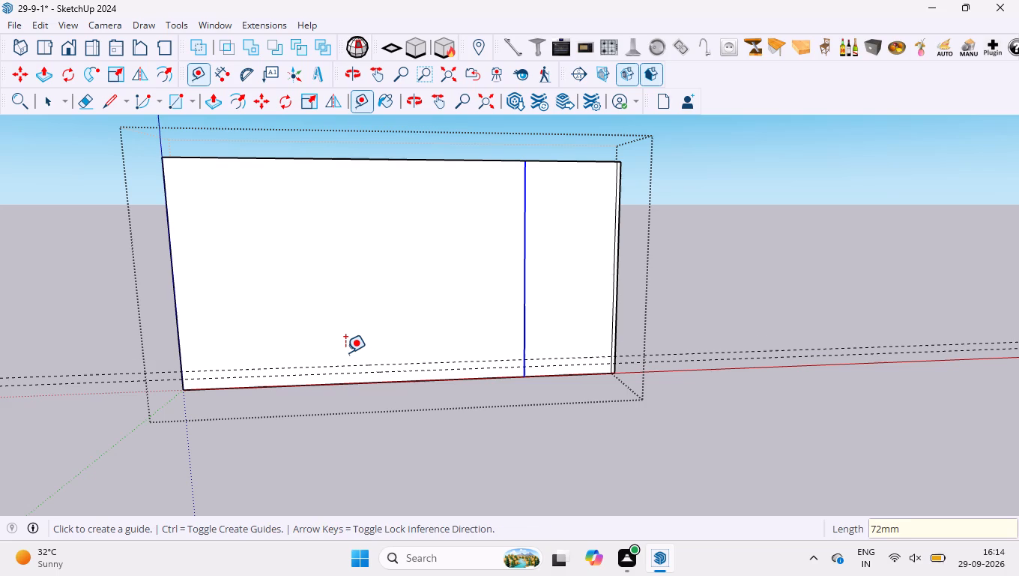
# Stack two more horizontal guides above the 72 mm guide, each 13.36" above the previous one along the blue axis.
pyautogui.click(354, 364)
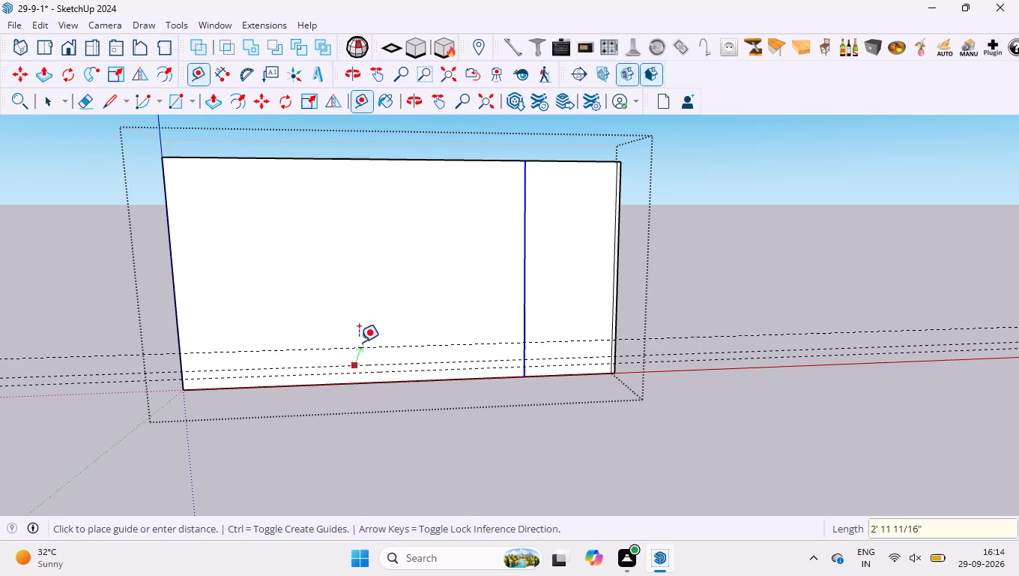
pyautogui.press('Up')
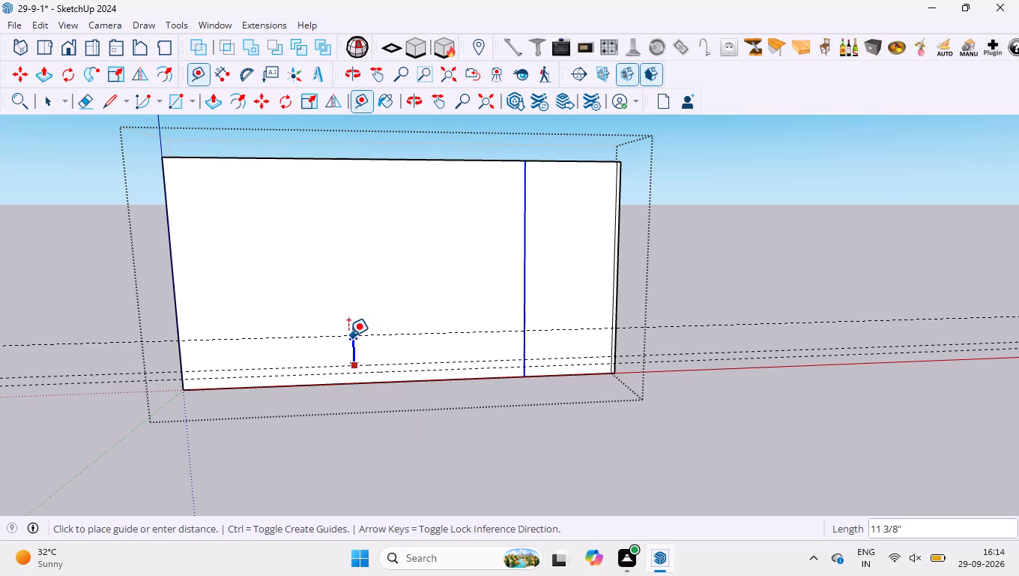
pyautogui.write('13')
pyautogui.write('.36"')
pyautogui.press('Return')
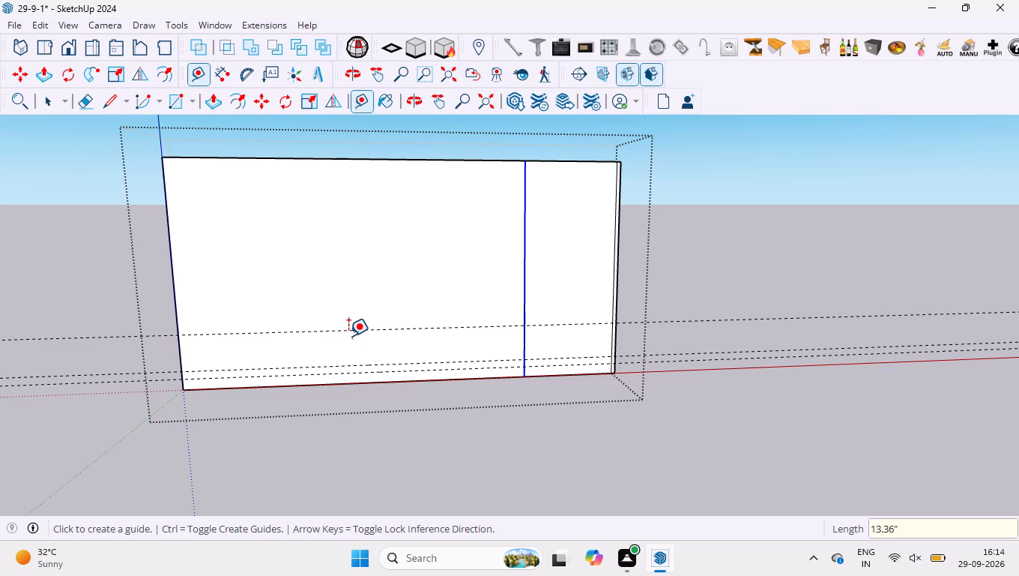
pyautogui.click(348, 329)
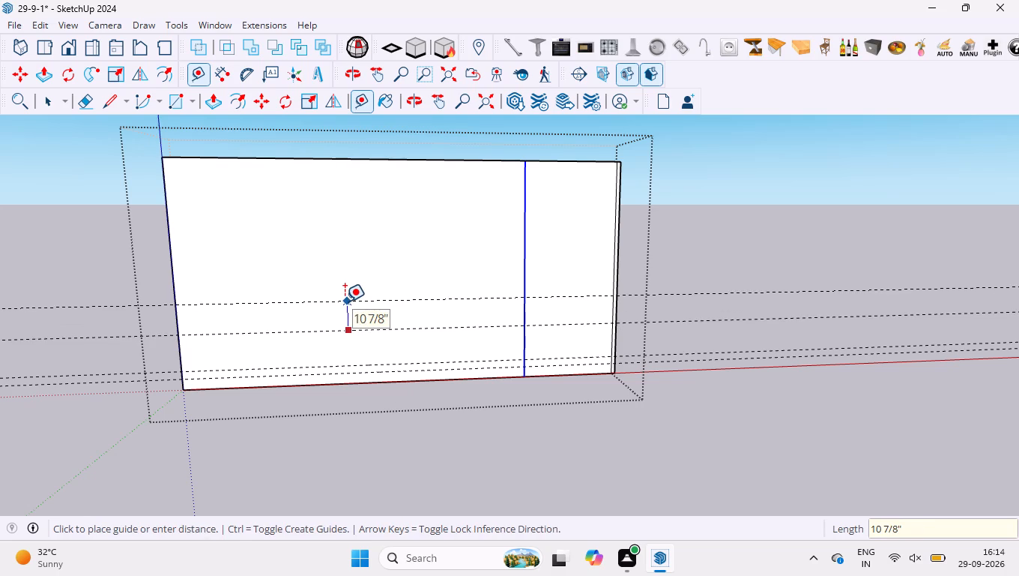
pyautogui.press('Up')
pyautogui.write('13.')
pyautogui.write('36"')
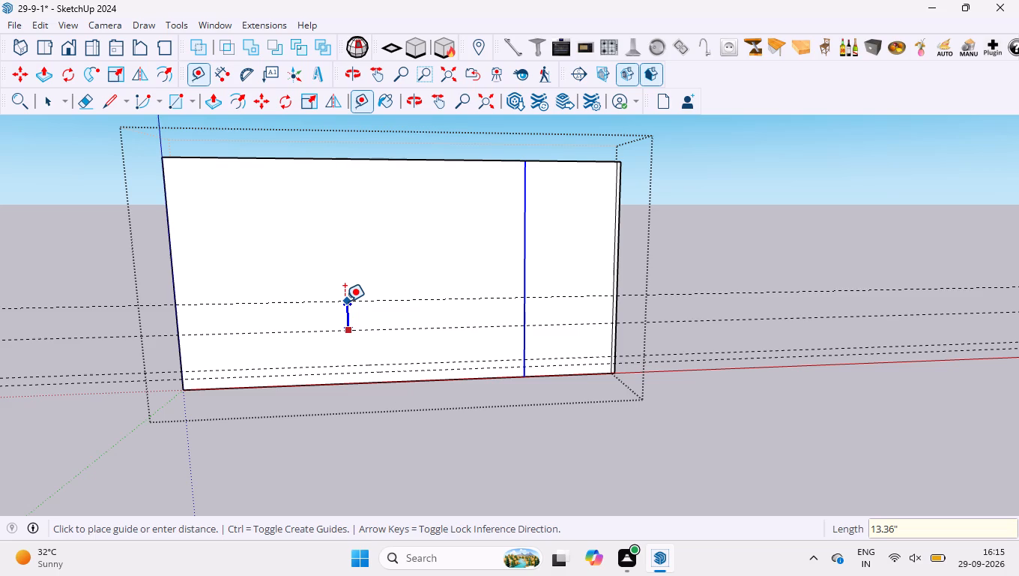
pyautogui.press('Return')
# Create a horizontal guide 16.58" above the uppermost guide on the front face.
pyautogui.click(342, 292)
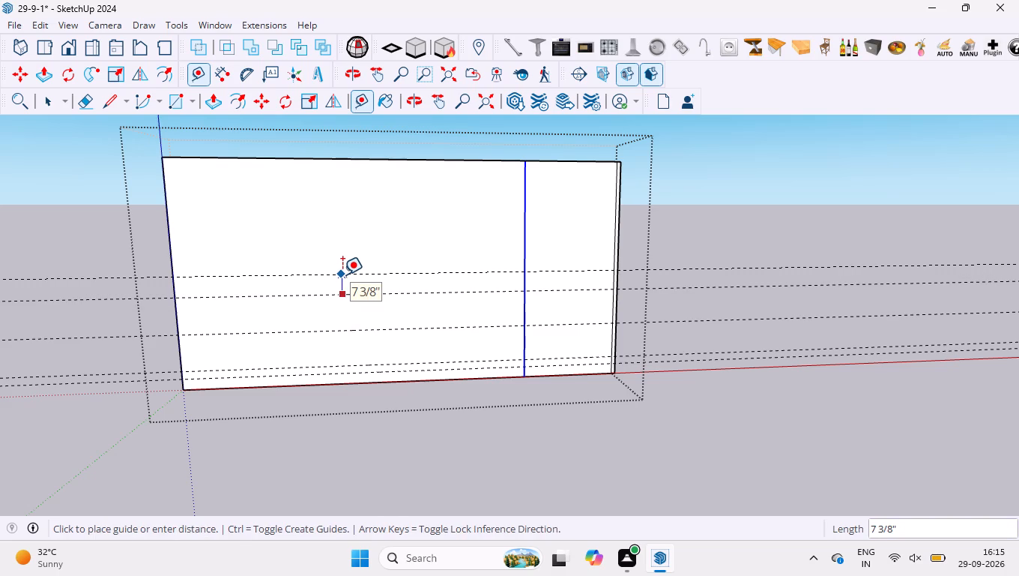
pyautogui.write('16.')
pyautogui.write('58"')
pyautogui.press('Return')
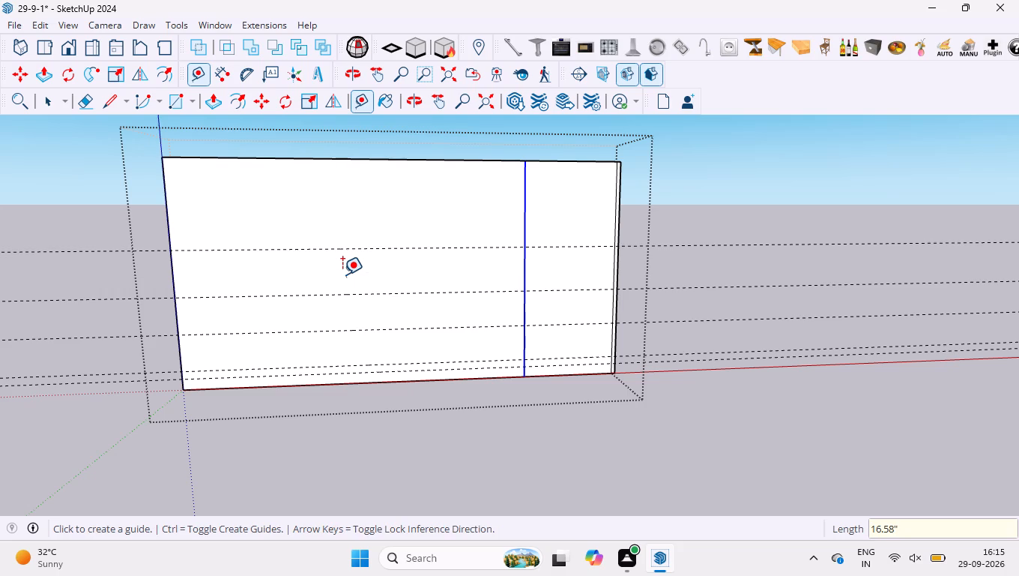
# Create a horizontal guide 30" above the 16.58" guide, near the front face's top edge.
pyautogui.scroll(2, 366, 187)
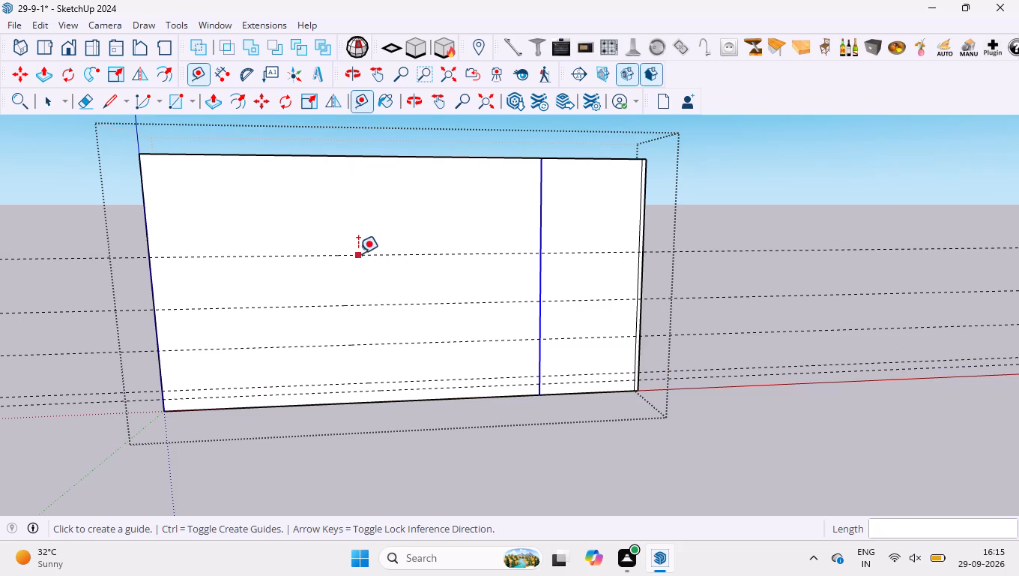
pyautogui.click(351, 252)
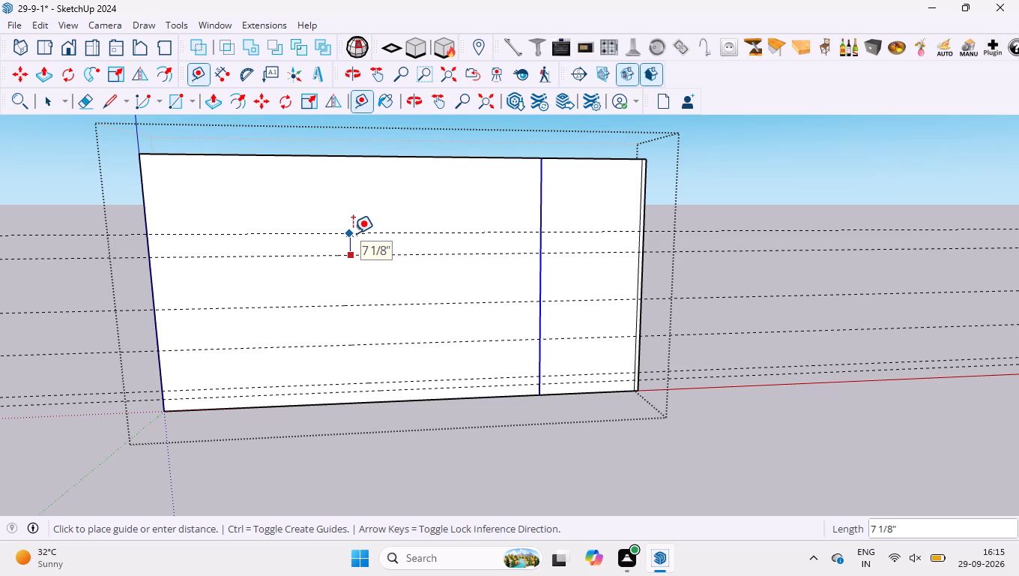
pyautogui.press('2')
pyautogui.press('BackSpace')
pyautogui.write('30')
pyautogui.hotkey('shift', '"')
pyautogui.press('Return')
pyautogui.press('space')
# Measure the gap between the topmost horizontal guide and the front face's top edge along the vertical divider.
pyautogui.scroll(8, 338, 133)
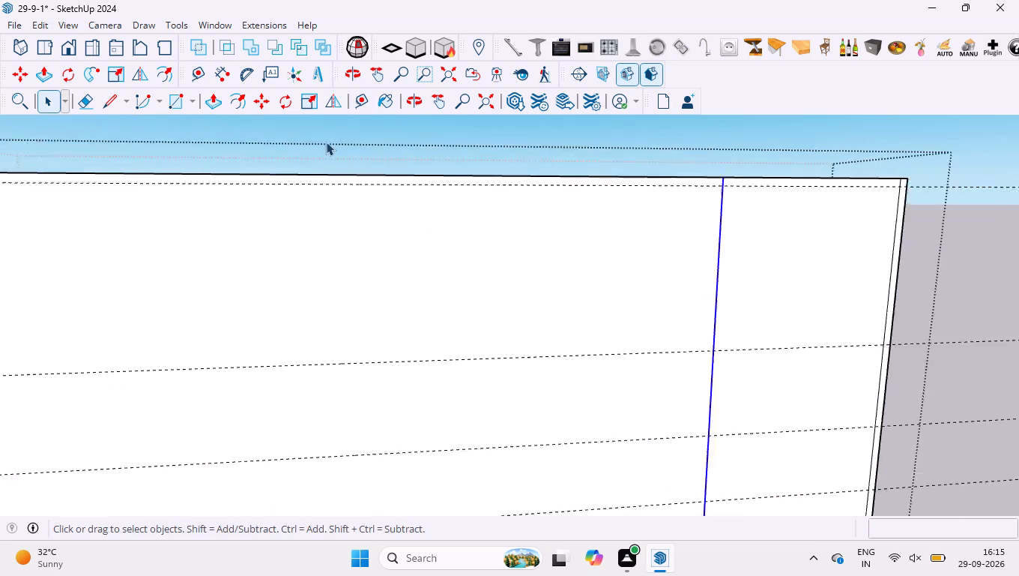
pyautogui.scroll(7, 326, 142)
pyautogui.scroll(-10, 350, 199)
pyautogui.scroll(11, 733, 159)
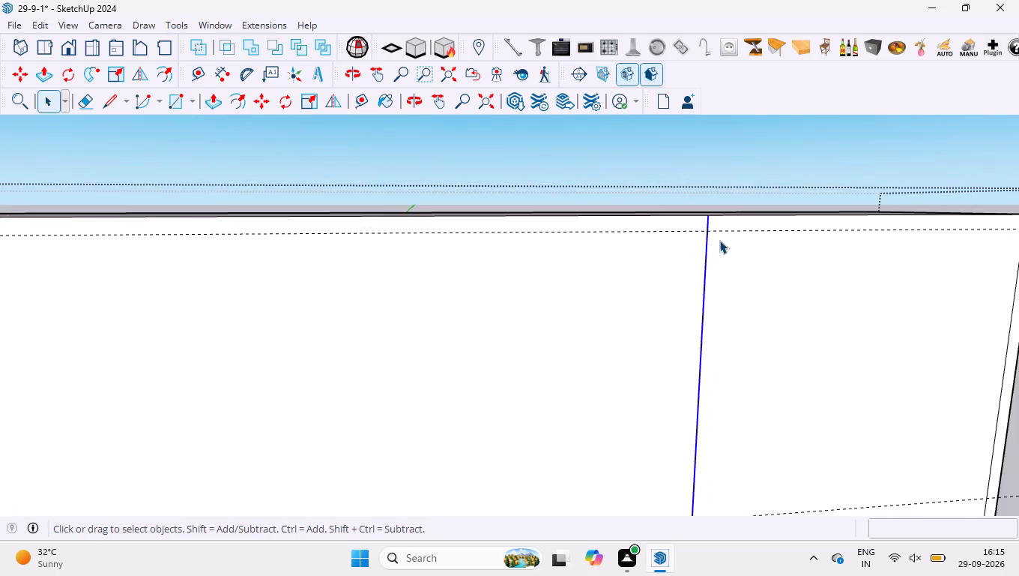
pyautogui.scroll(8, 719, 240)
pyautogui.click(705, 214)
pyautogui.click(705, 214)
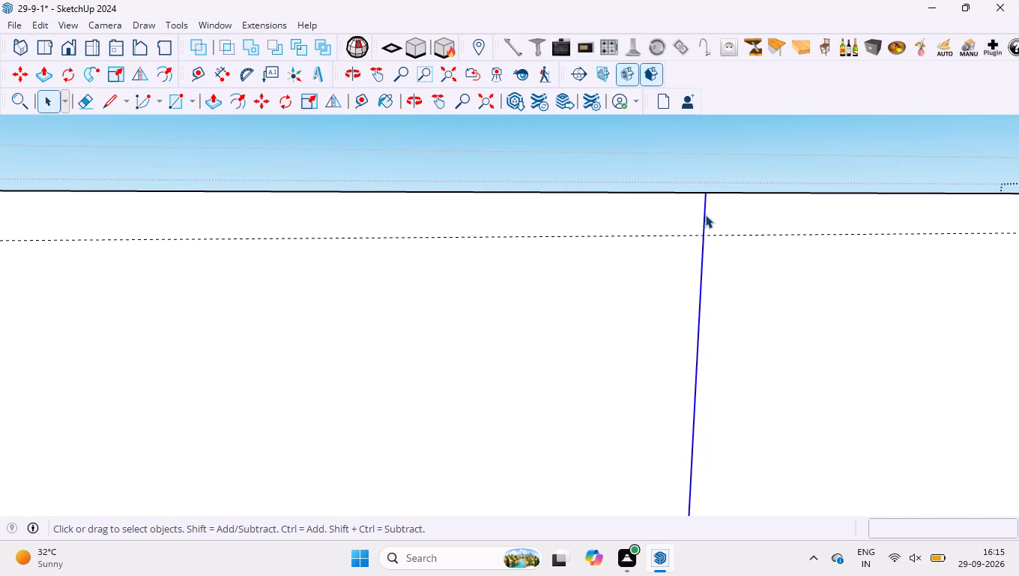
pyautogui.click(704, 216)
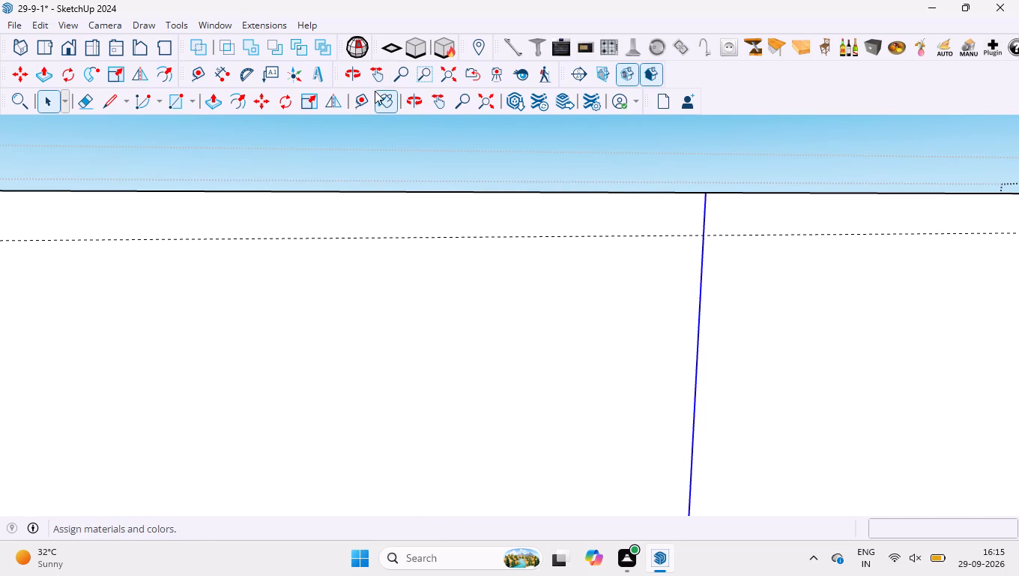
pyautogui.click(226, 77)
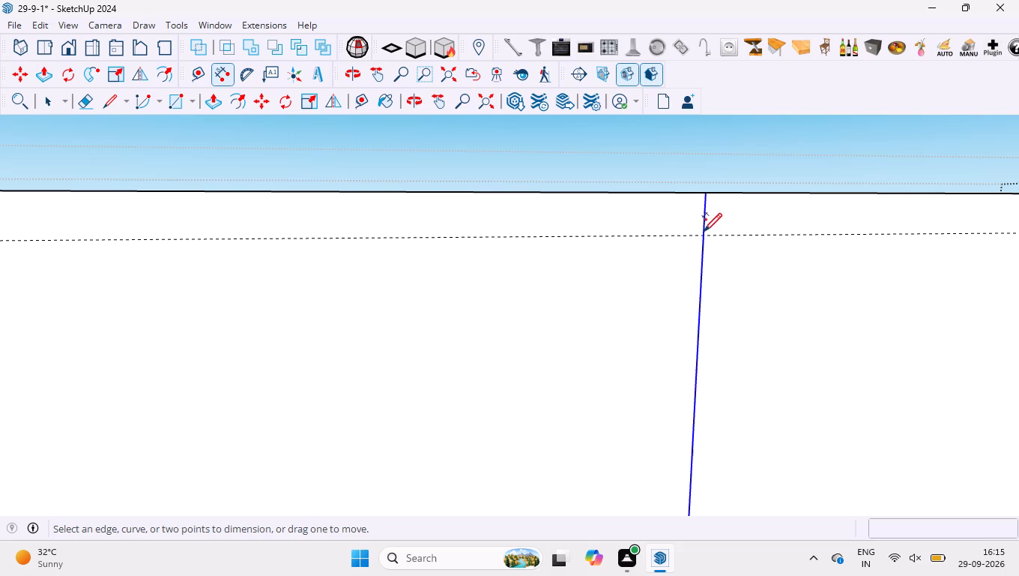
pyautogui.click(704, 230)
pyautogui.press('space')
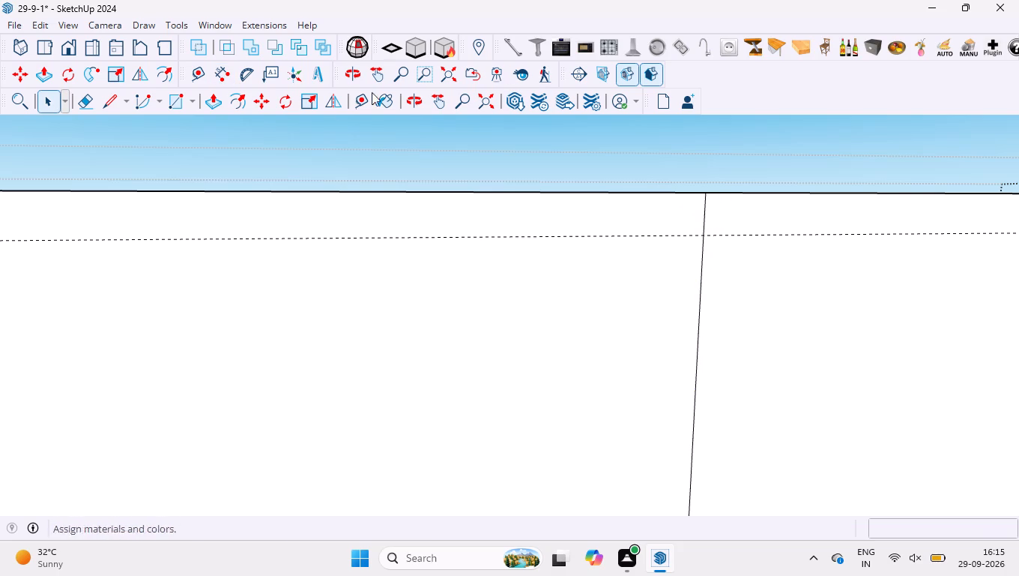
pyautogui.click(224, 82)
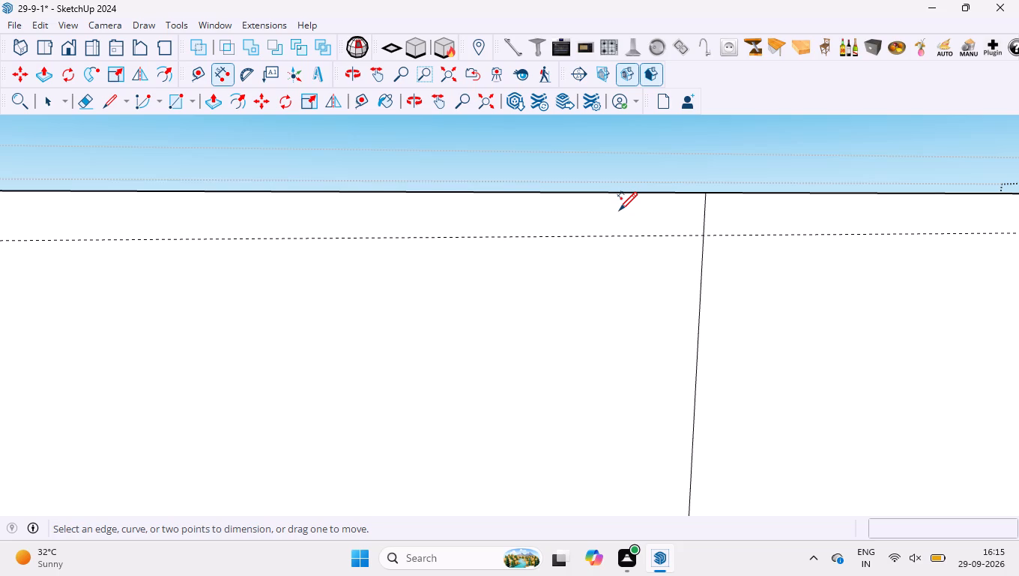
pyautogui.click(703, 232)
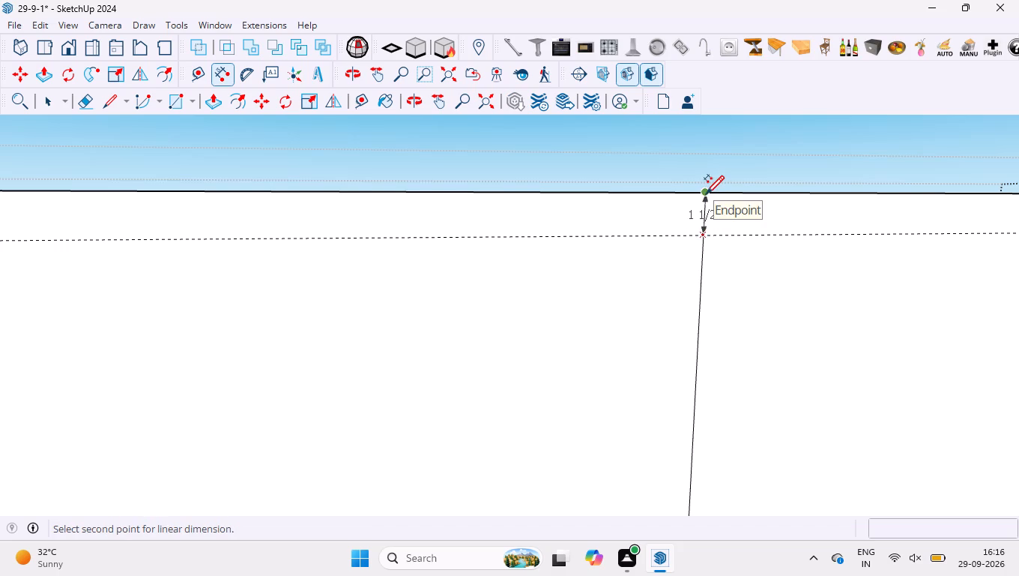
pyautogui.press('space')
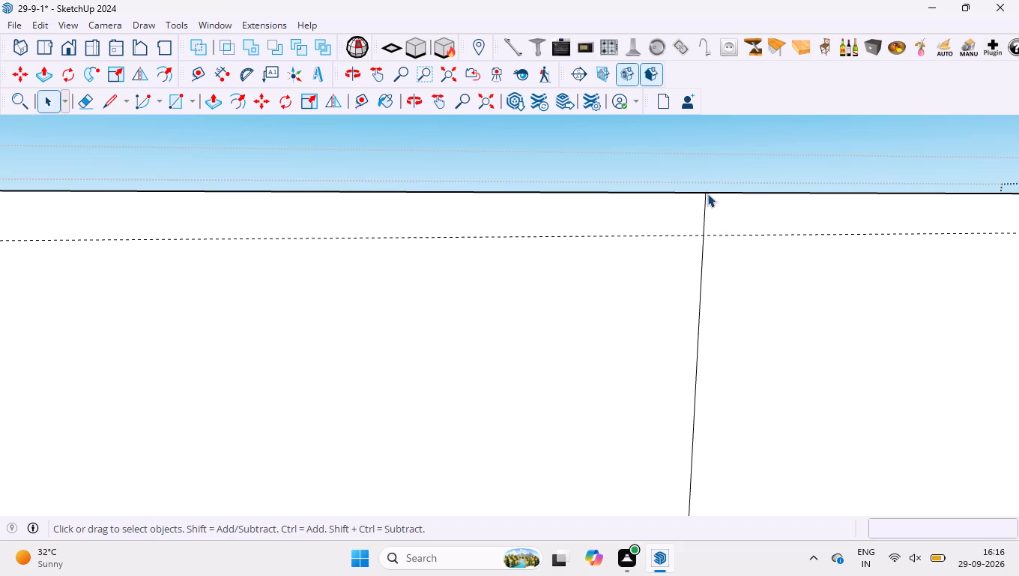
pyautogui.scroll(-20, 573, 238)
pyautogui.scroll(-6, 573, 238)
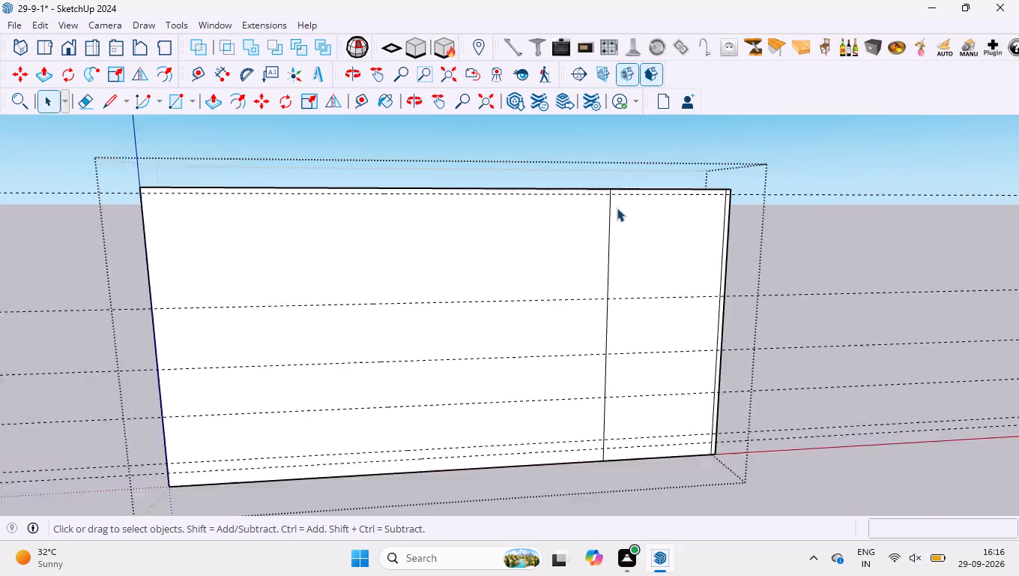
# Undo the horizontal guides until none remain on the cabinet's front face.
pyautogui.hotkey('ctrl', 'z')
pyautogui.hotkey('ctrl', 'z')
pyautogui.hotkey('ctrl', 'z')
pyautogui.hotkey('ctrl', 'z')
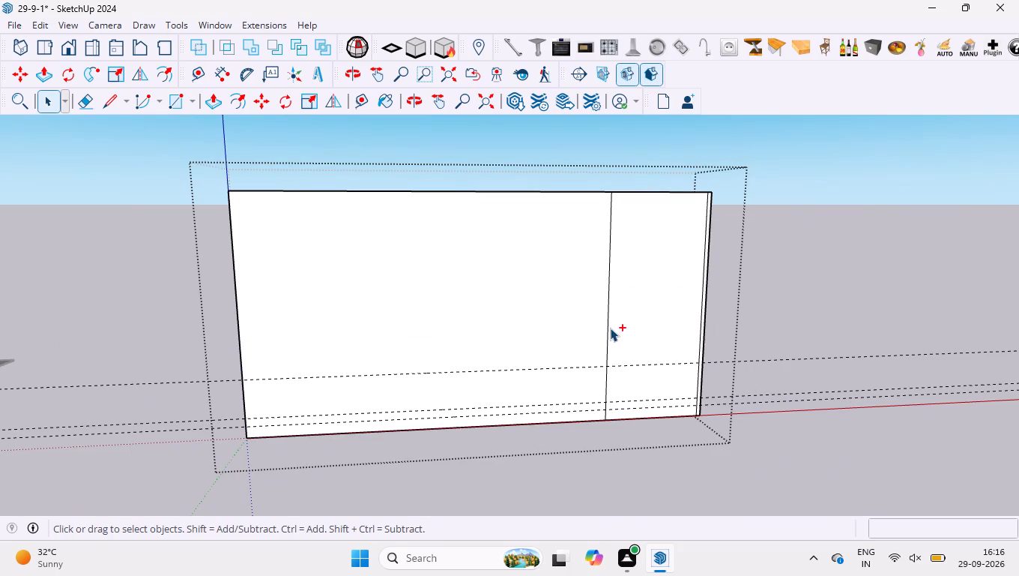
pyautogui.hotkey('ctrl', 'z')
pyautogui.hotkey('ctrl', 'z')
pyautogui.hotkey('ctrl', 'z')
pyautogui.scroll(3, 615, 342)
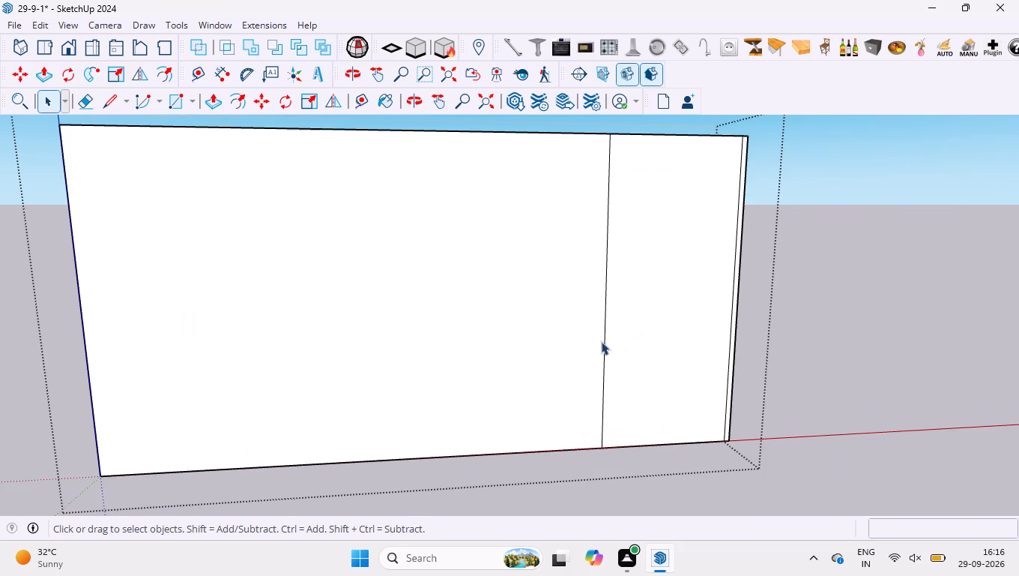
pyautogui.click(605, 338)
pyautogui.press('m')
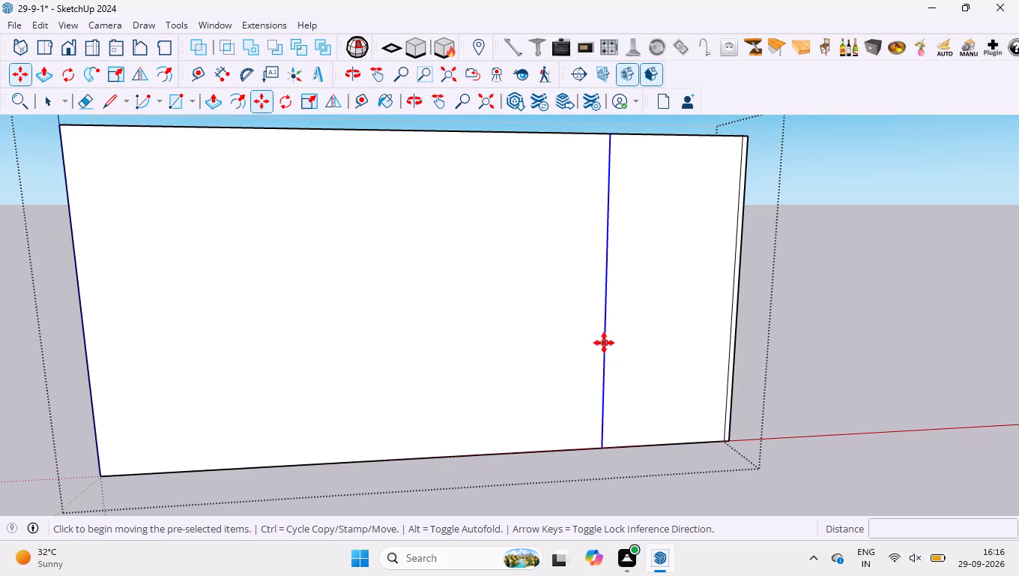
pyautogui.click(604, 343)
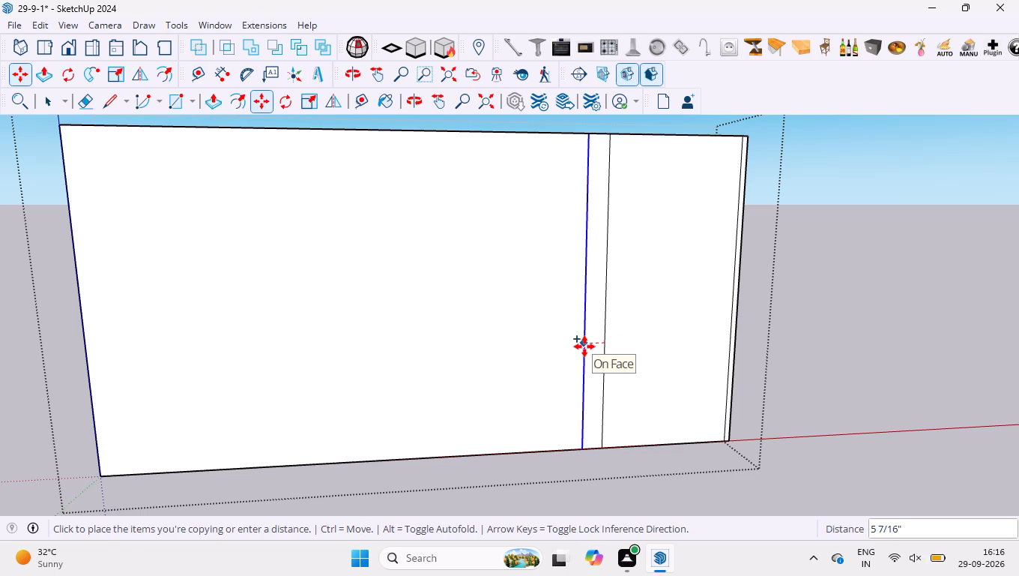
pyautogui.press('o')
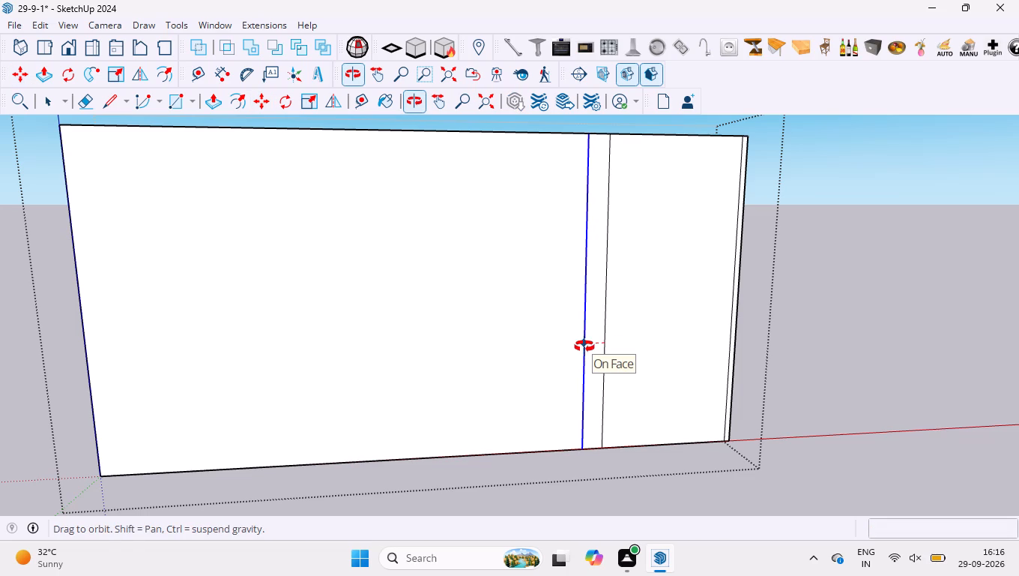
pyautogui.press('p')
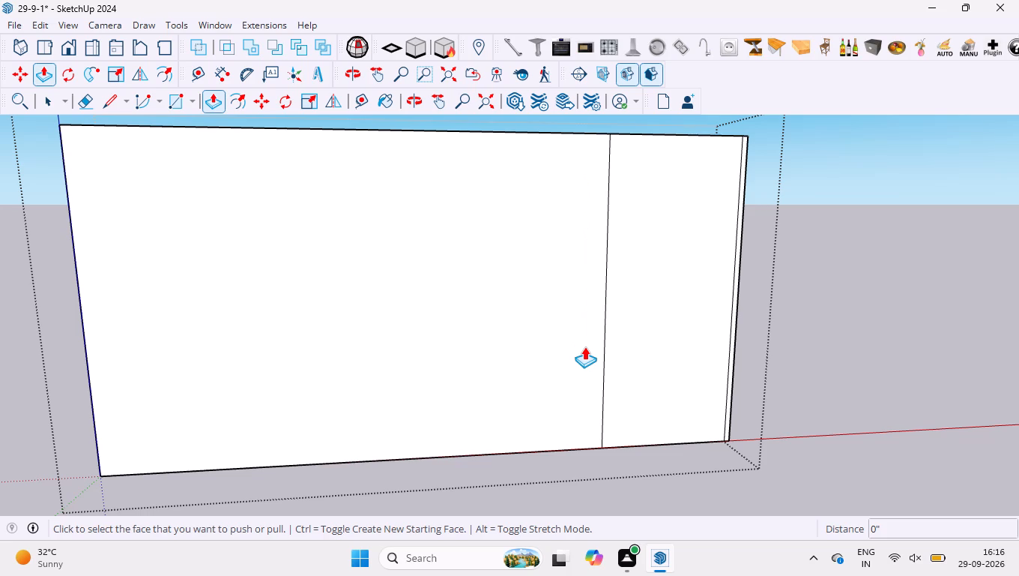
# Copy the vertical divider edge on the front face 0.5" toward the undivided wide portion.
pyautogui.press('m')
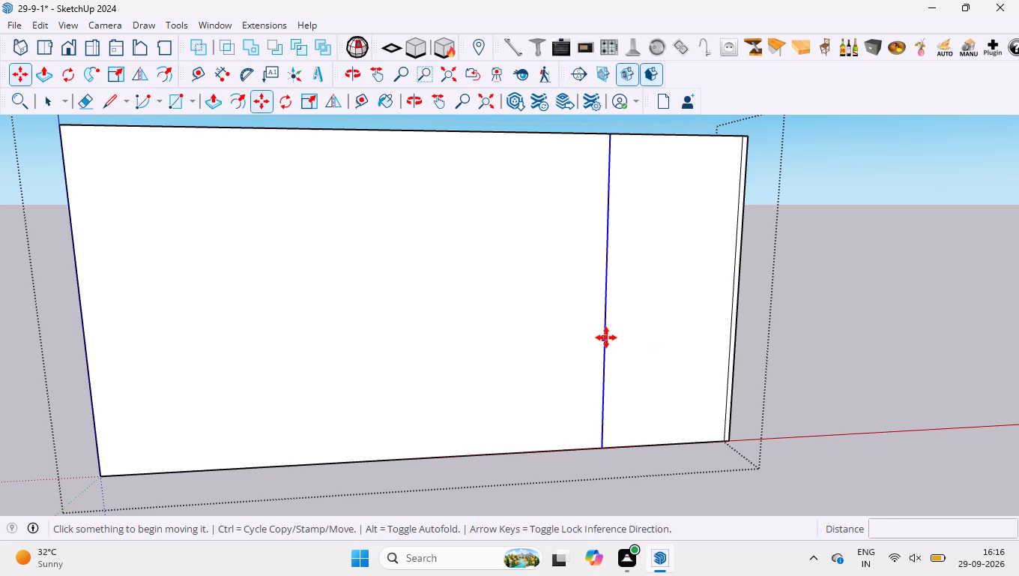
pyautogui.click(606, 337)
pyautogui.press('0')
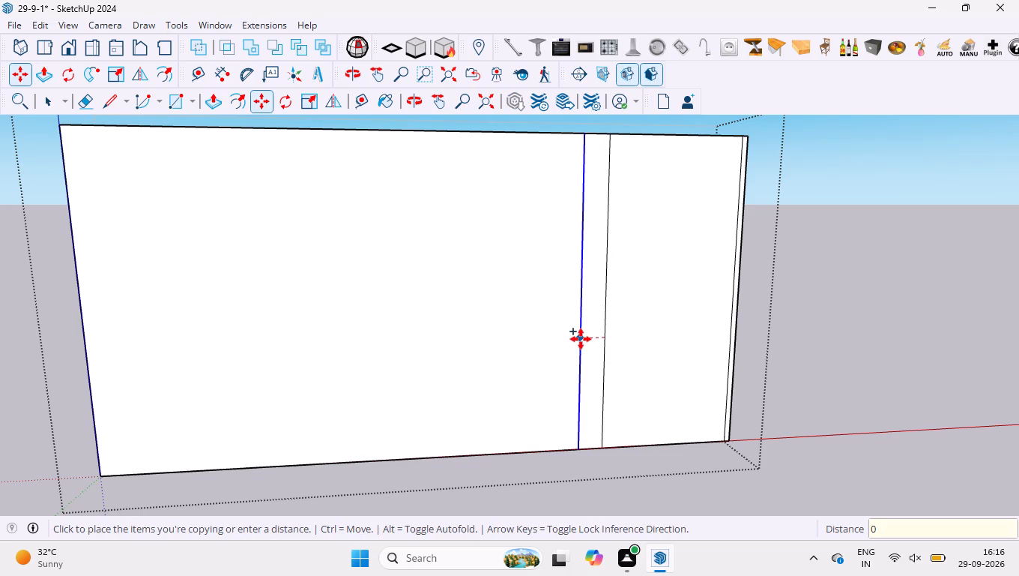
pyautogui.press('.')
pyautogui.press('5')
pyautogui.hotkey('shift', '"')
pyautogui.press('Return')
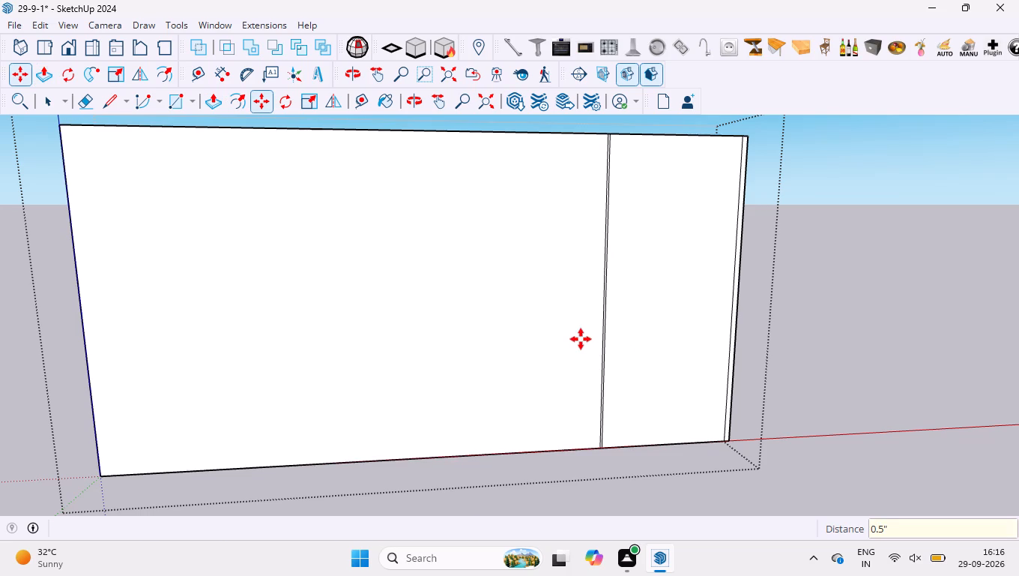
# Copy the new divider edge 34.92" along the red axis, farther into the undivided part of the front face.
pyautogui.scroll(6, 584, 337)
pyautogui.click(611, 307)
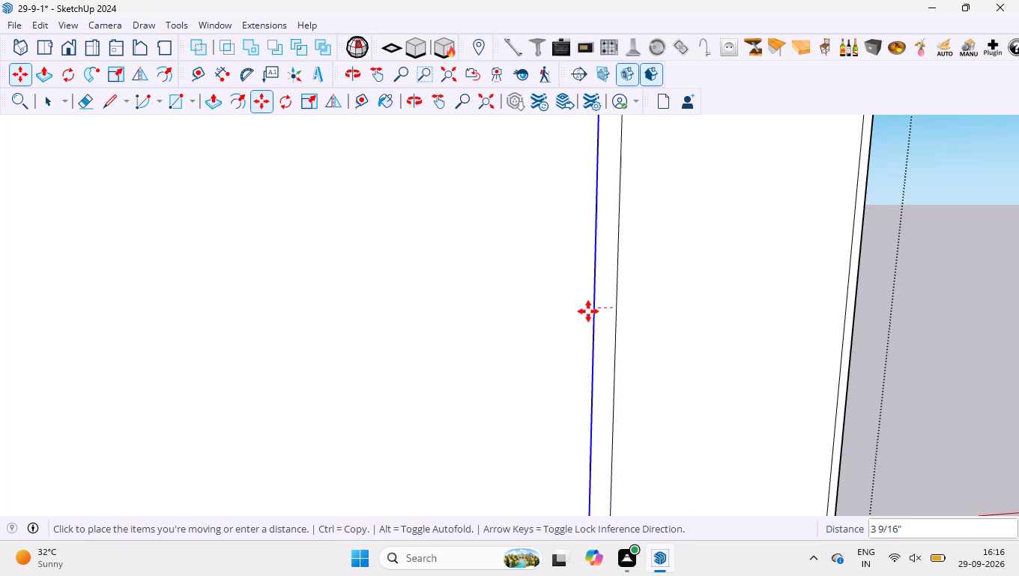
pyautogui.press('Right')
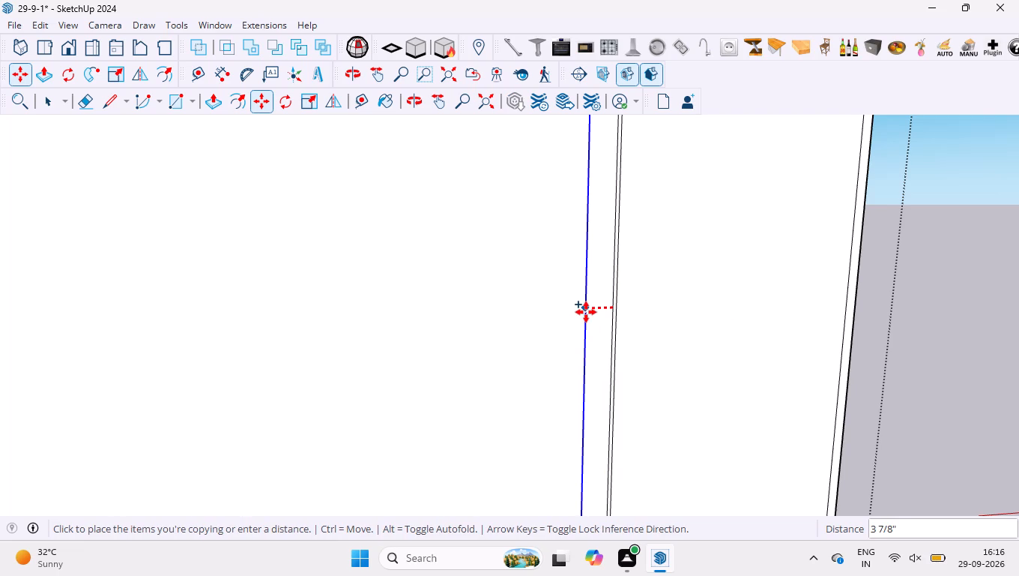
pyautogui.write('34.92')
pyautogui.hotkey('shift', '"')
pyautogui.press('Return')
# Copy the 34.92" offset edge another 0.5" along the red axis to form a second narrow divider strip.
pyautogui.scroll(-4, 586, 267)
pyautogui.scroll(3, 432, 320)
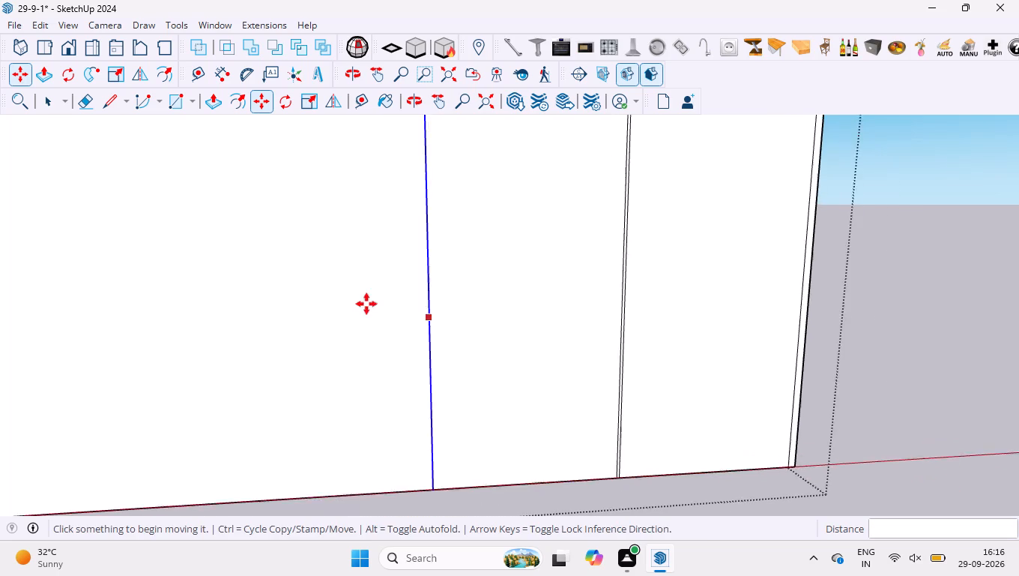
pyautogui.click(438, 279)
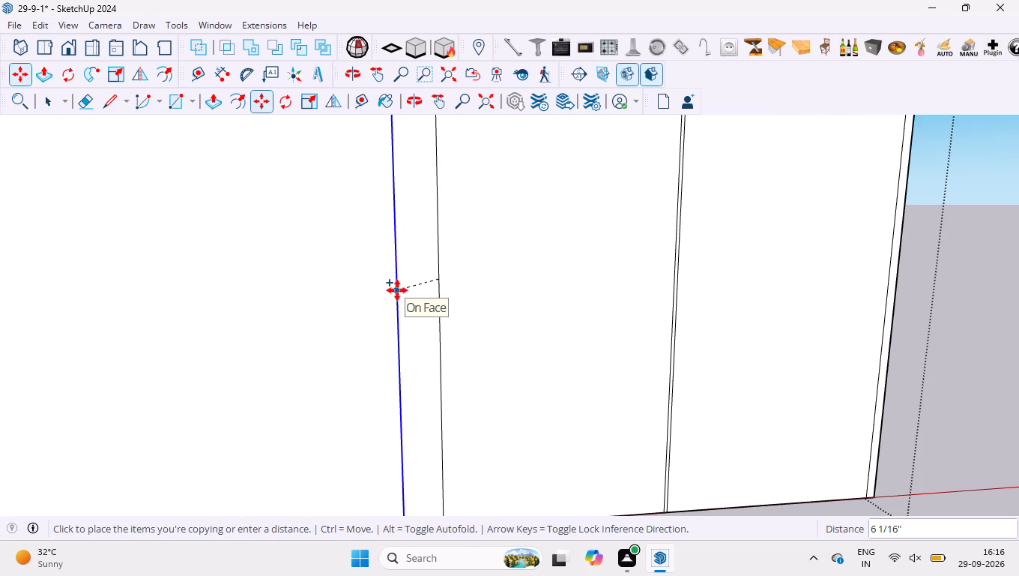
pyautogui.press('Left')
pyautogui.press('Right')
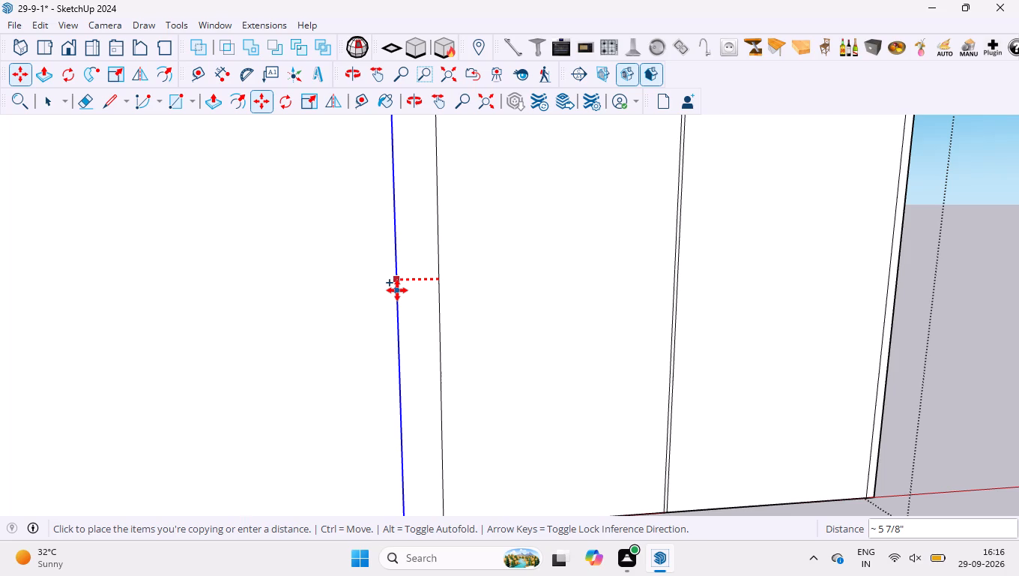
pyautogui.write('0.5"')
pyautogui.press('Return')
# Copy the outer edge of the second divider strip 34.92" across the undivided part of the front face.
pyautogui.scroll(4, 413, 269)
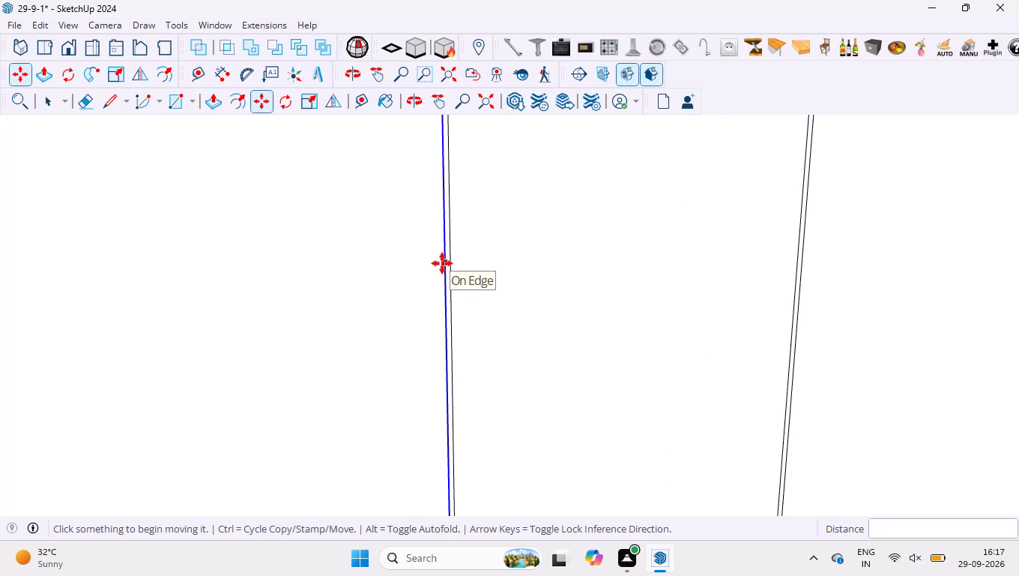
pyautogui.click(443, 262)
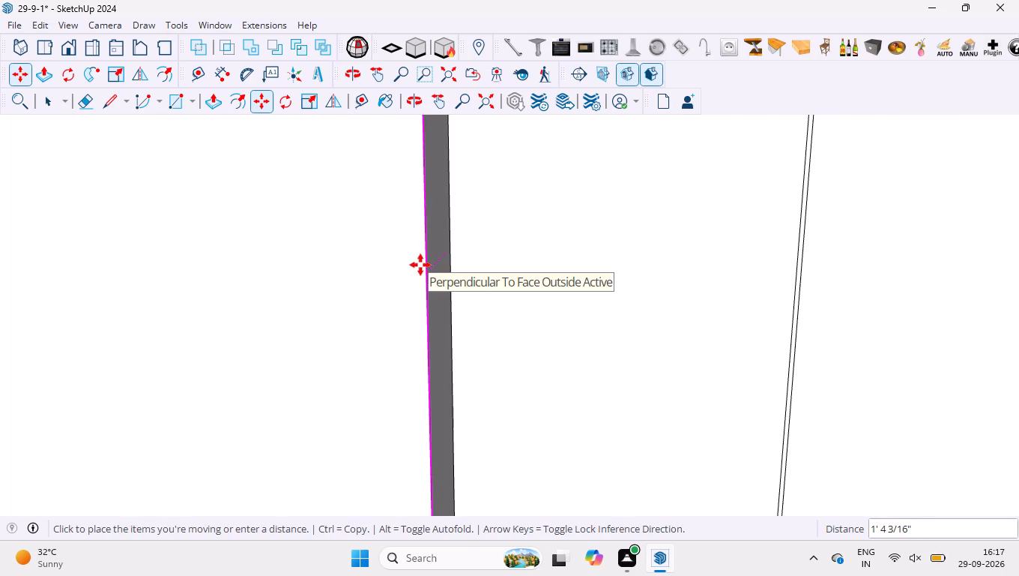
pyautogui.hotkey('ctrl', 'z')
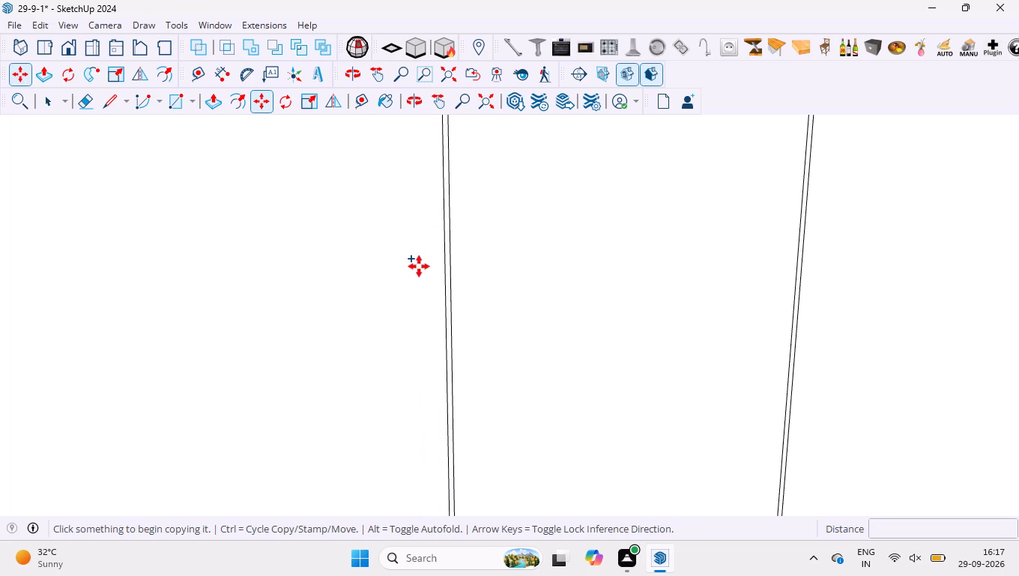
pyautogui.click(443, 258)
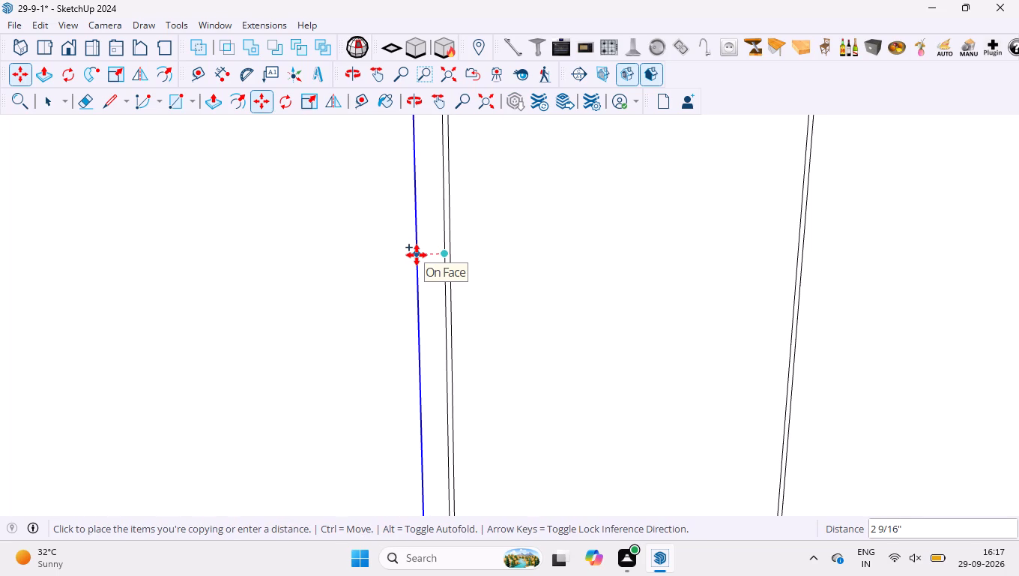
pyautogui.scroll(-7, 426, 228)
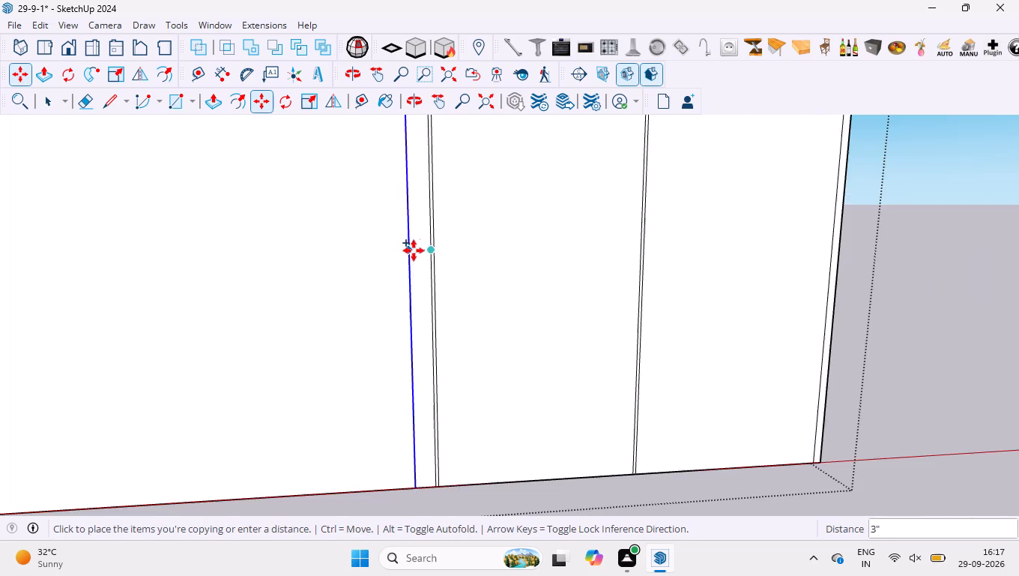
pyautogui.scroll(-3, 424, 245)
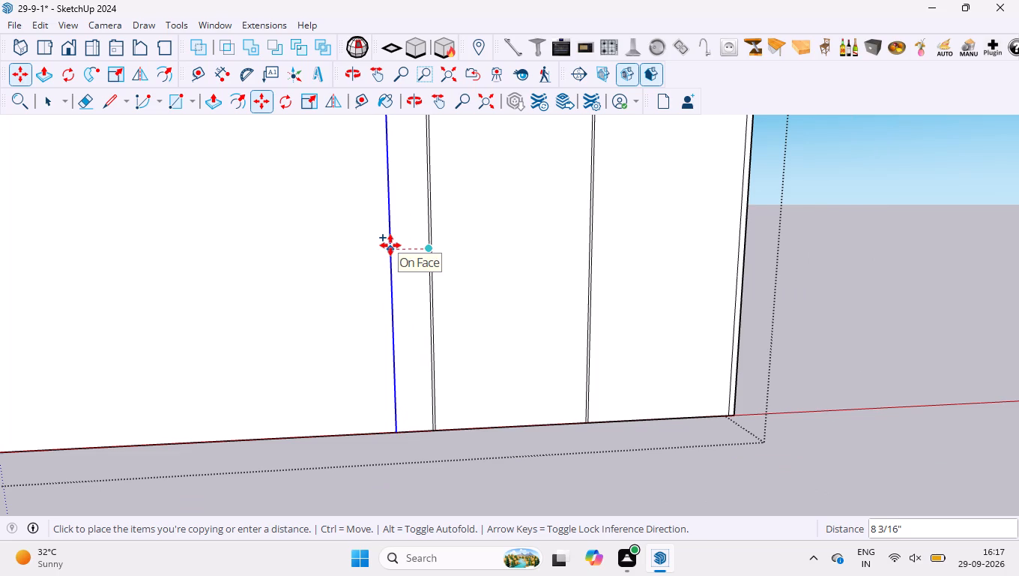
pyautogui.write('34')
pyautogui.write('.92"')
pyautogui.press('Return')
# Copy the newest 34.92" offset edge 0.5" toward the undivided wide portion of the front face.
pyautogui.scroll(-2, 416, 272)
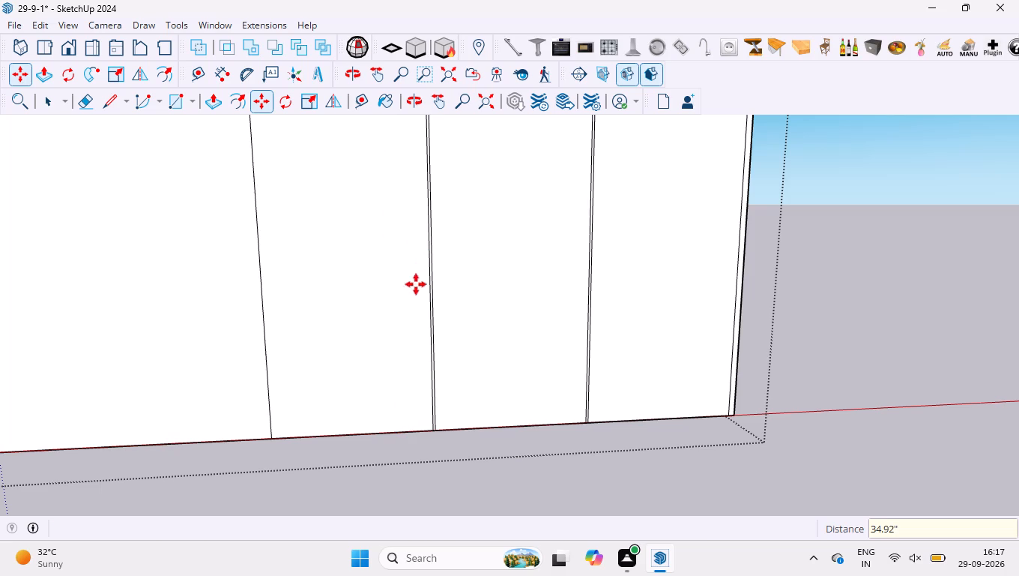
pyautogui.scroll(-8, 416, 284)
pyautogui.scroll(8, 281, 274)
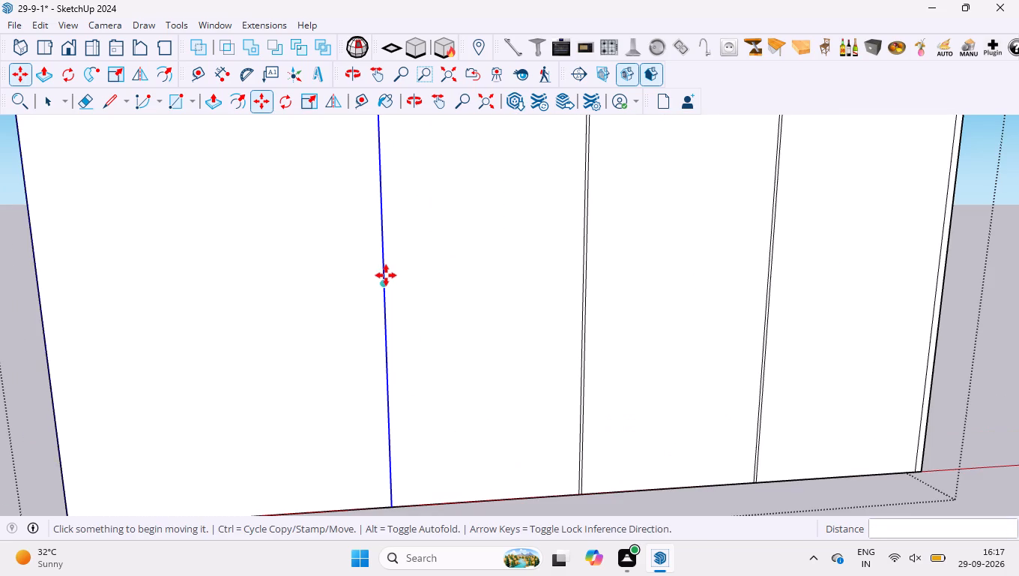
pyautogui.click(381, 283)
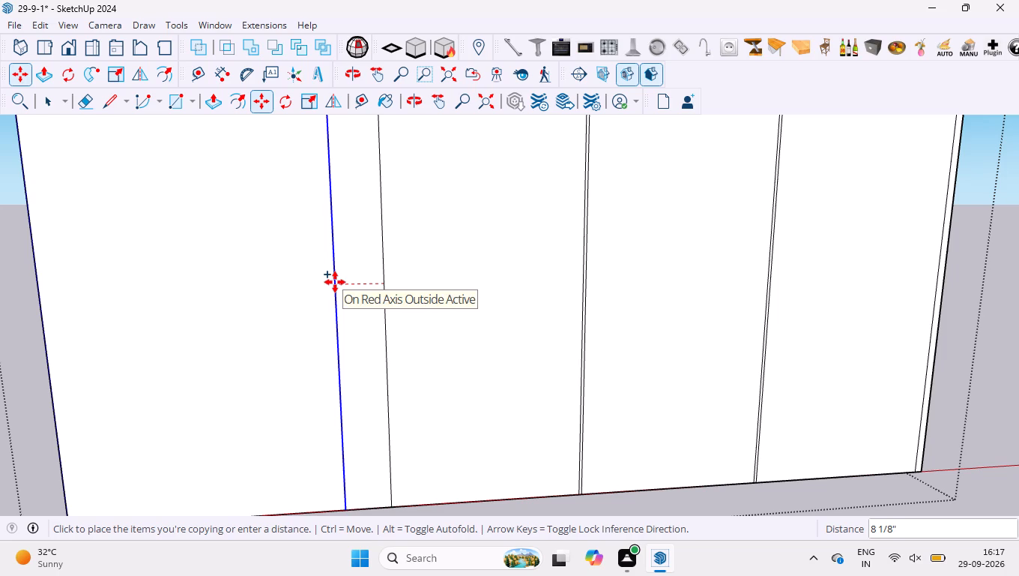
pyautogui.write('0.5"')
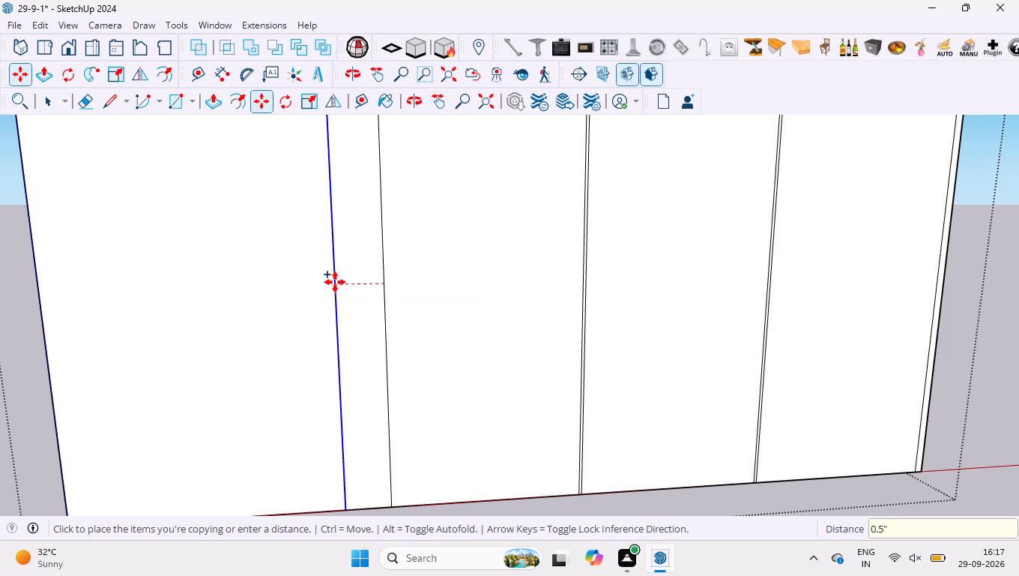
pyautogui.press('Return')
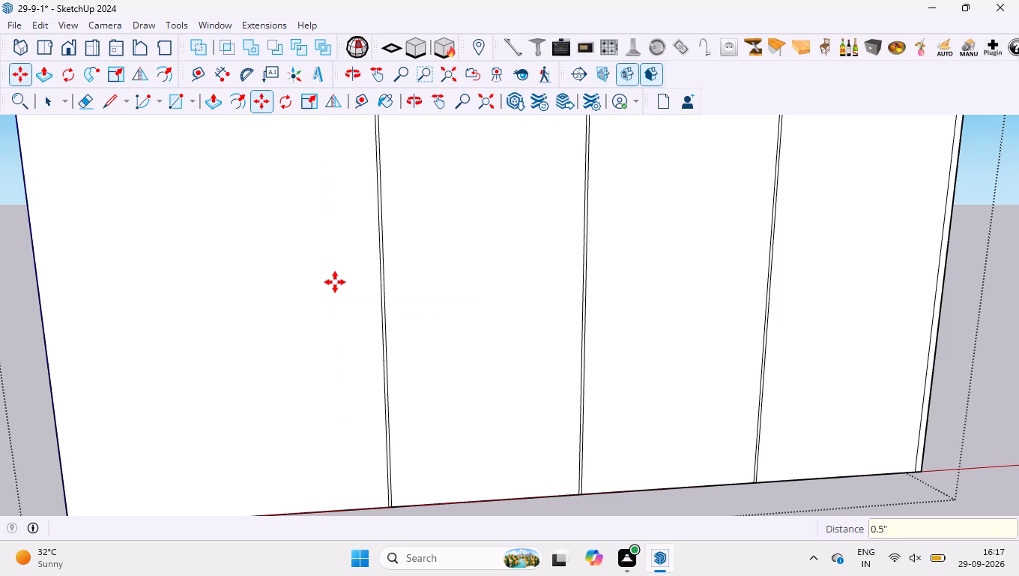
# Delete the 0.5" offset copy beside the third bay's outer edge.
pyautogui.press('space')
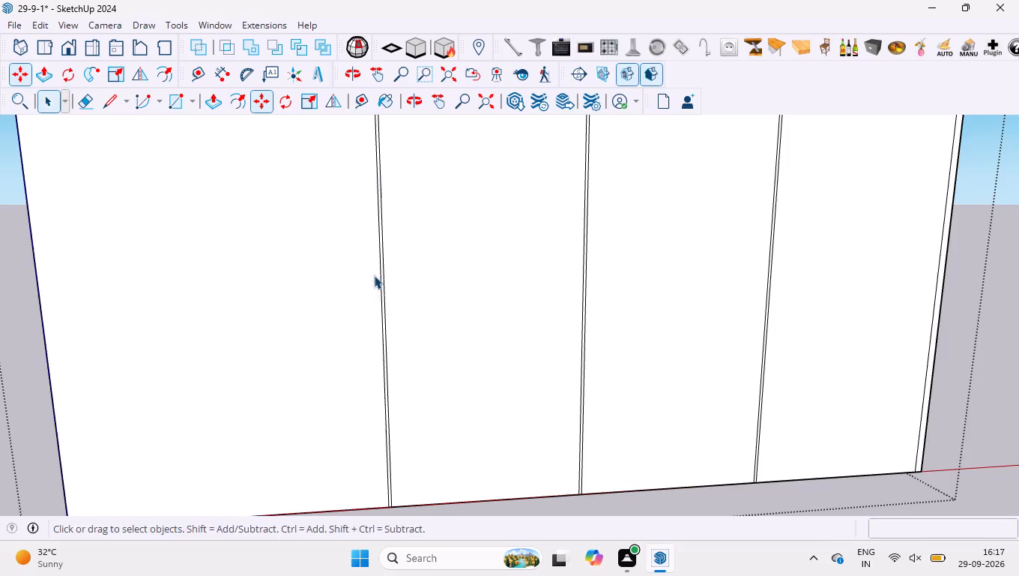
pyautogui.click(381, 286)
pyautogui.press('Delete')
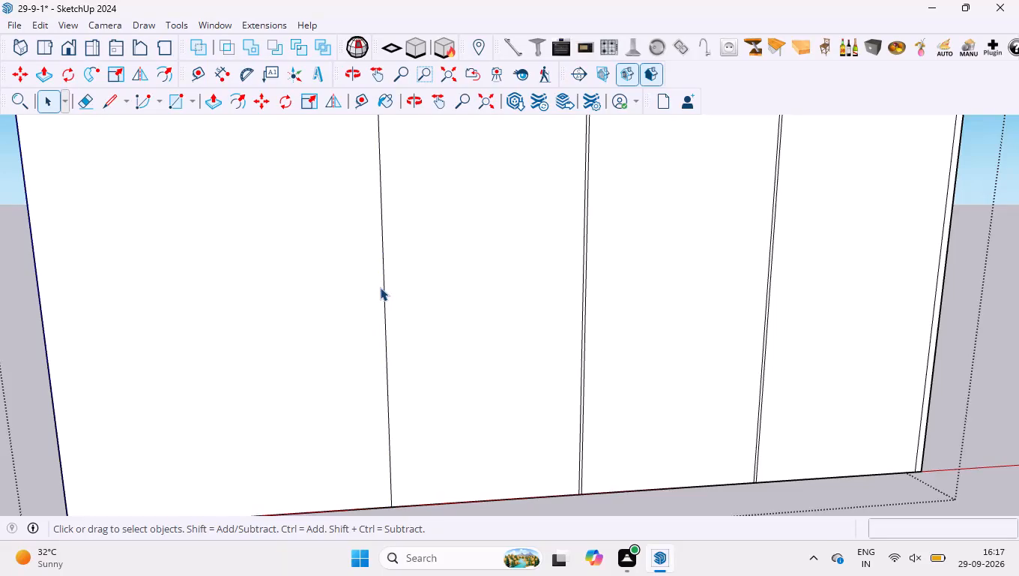
# Copy the third bay's outer edge 36mm toward the undivided wide portion to form a wider vertical strip.
pyautogui.click(385, 289)
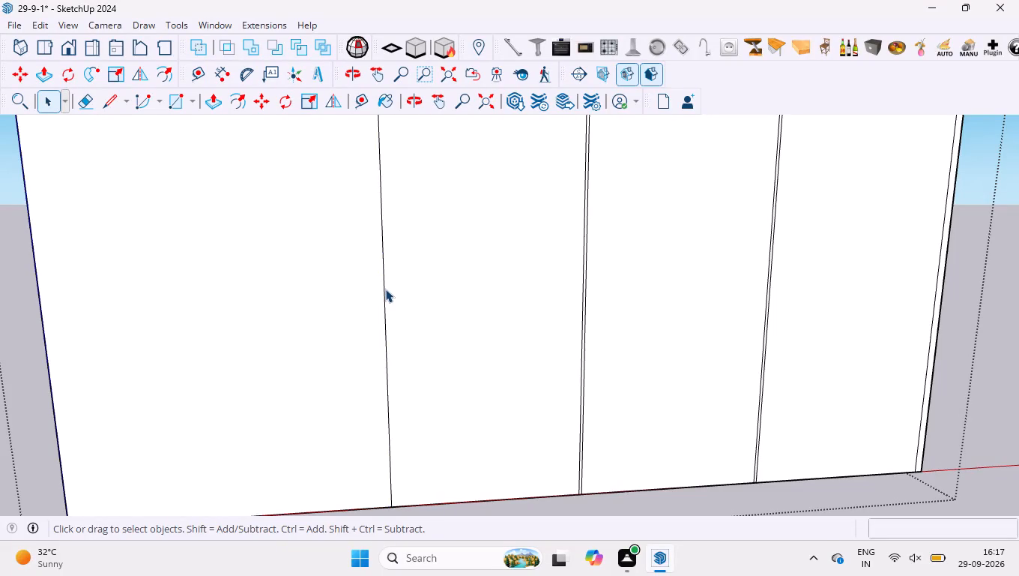
pyautogui.press('m')
pyautogui.click(387, 283)
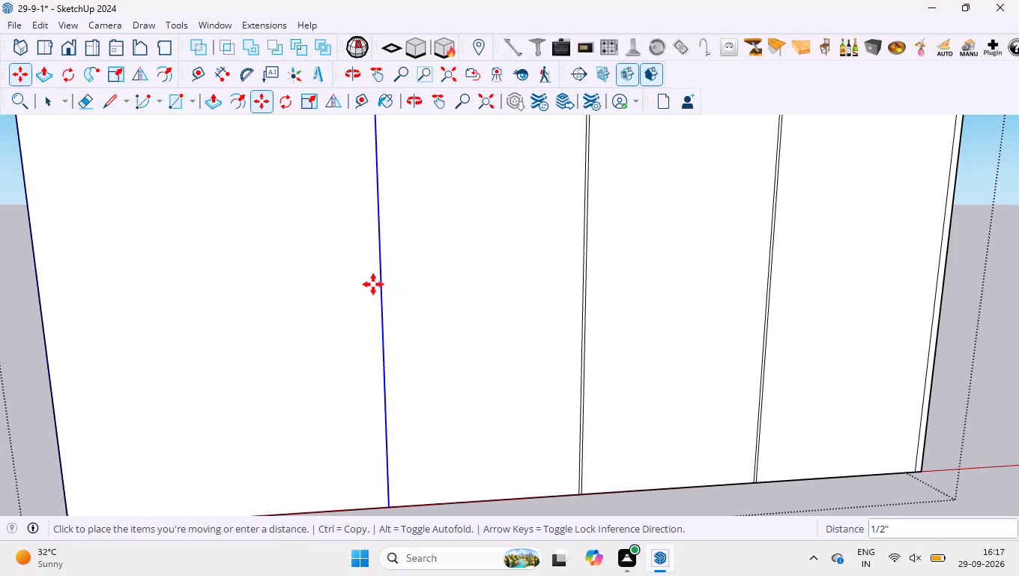
pyautogui.write('36mm')
pyautogui.press('Return')
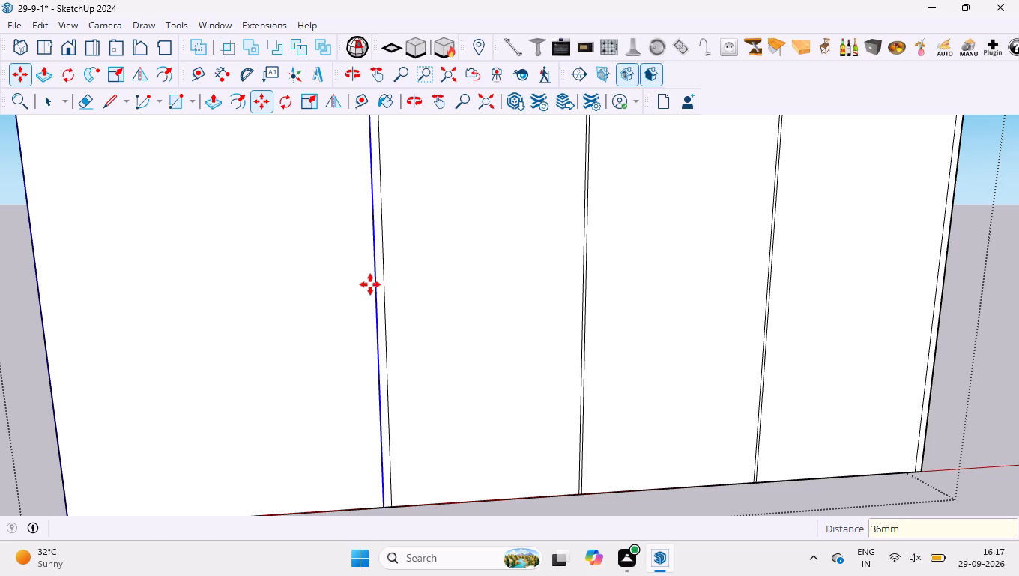
pyautogui.press('v')
pyautogui.press('space')
# Copy the bottom edge of the wide undivided portion 4" upward on the front face.
pyautogui.scroll(-6, 368, 289)
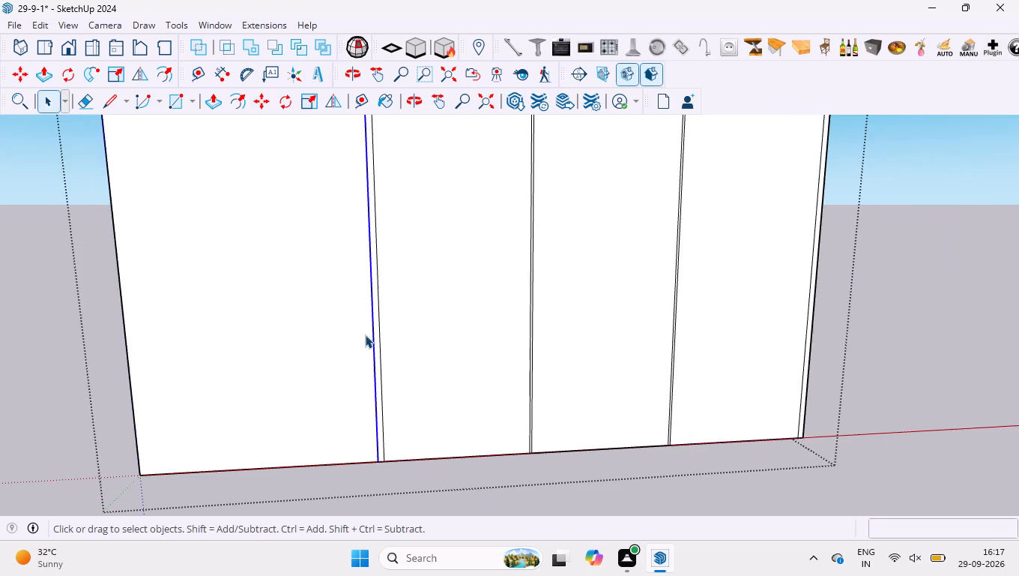
pyautogui.scroll(-4, 365, 334)
pyautogui.scroll(3, 394, 346)
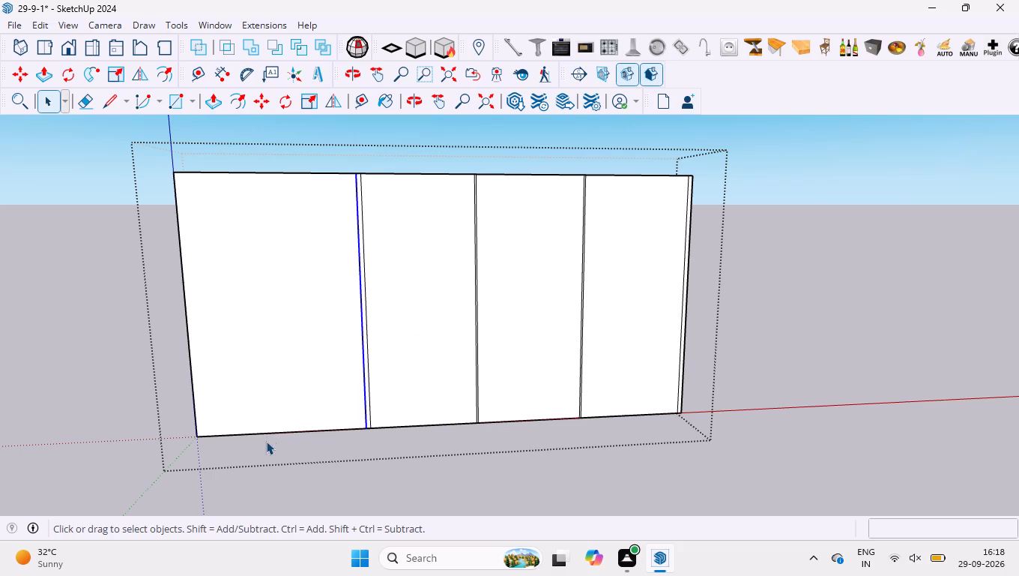
pyautogui.scroll(1, 338, 429)
pyautogui.click(291, 447)
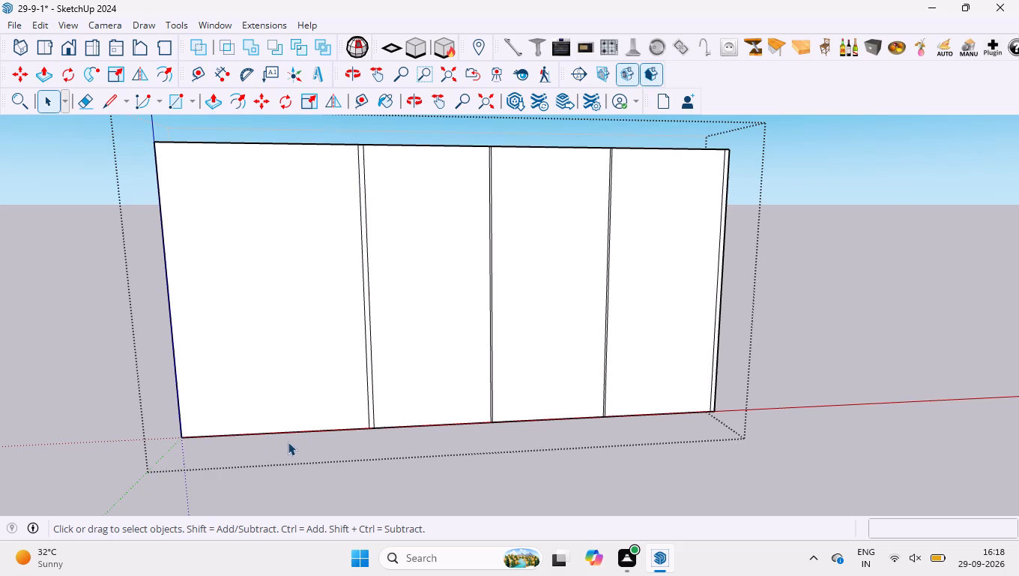
pyautogui.click(288, 431)
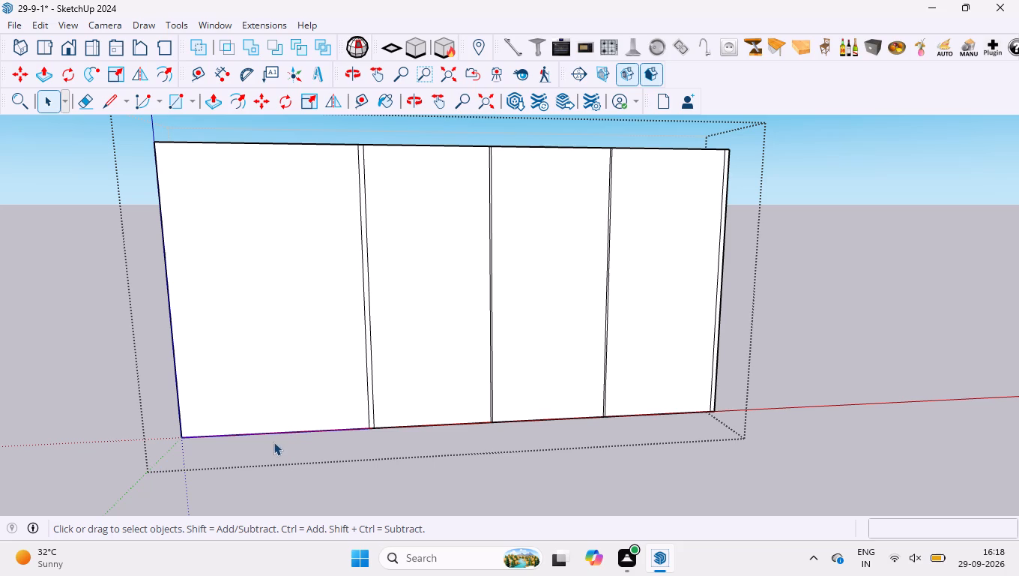
pyautogui.press('m')
pyautogui.scroll(3, 278, 431)
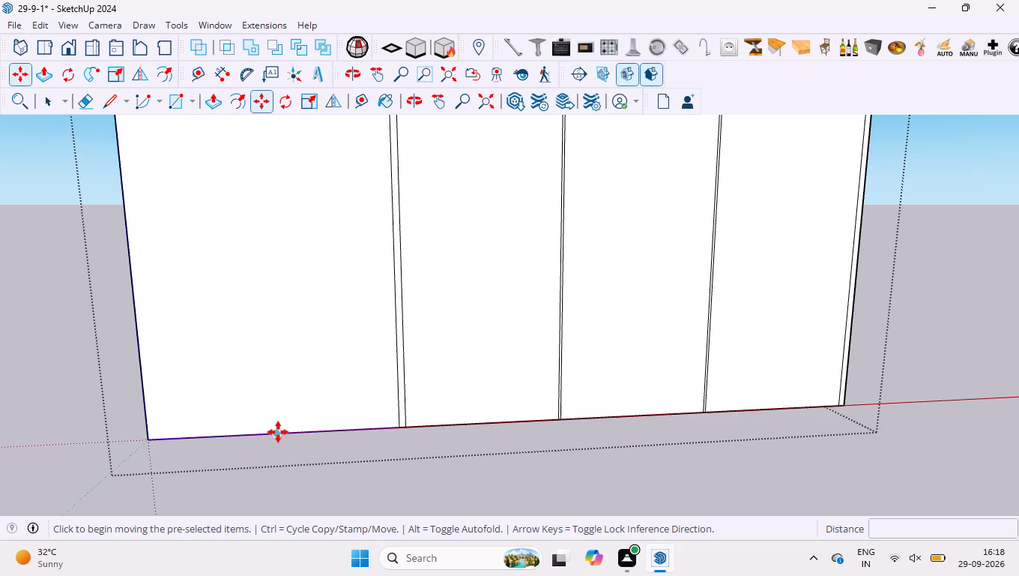
pyautogui.click(279, 431)
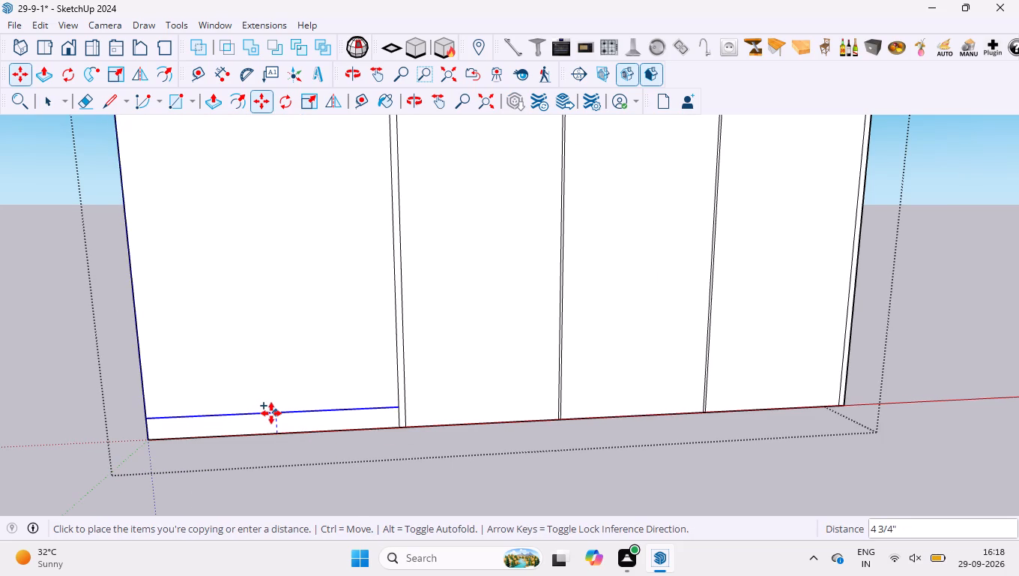
pyautogui.write('4"')
pyautogui.press('Return')
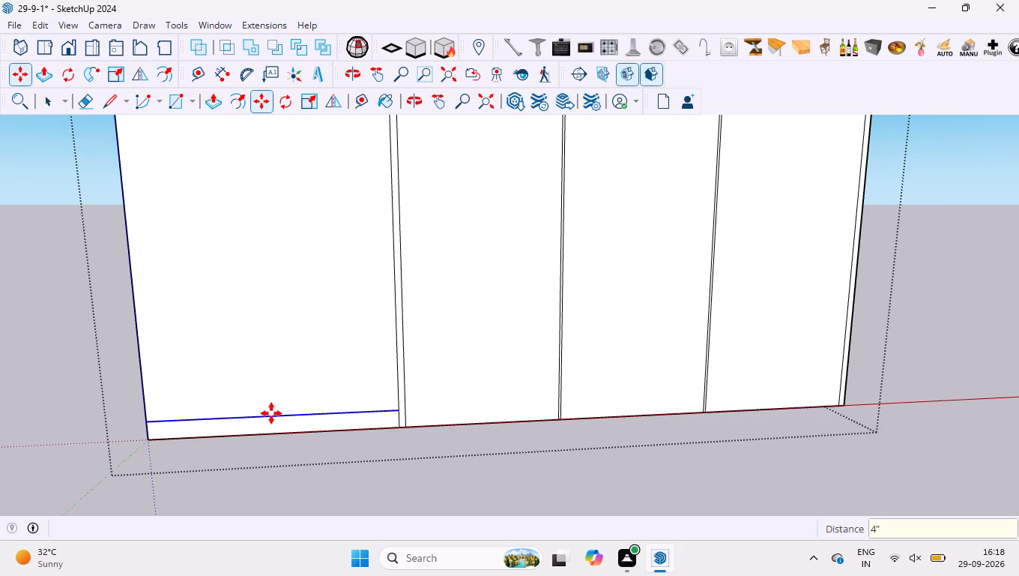
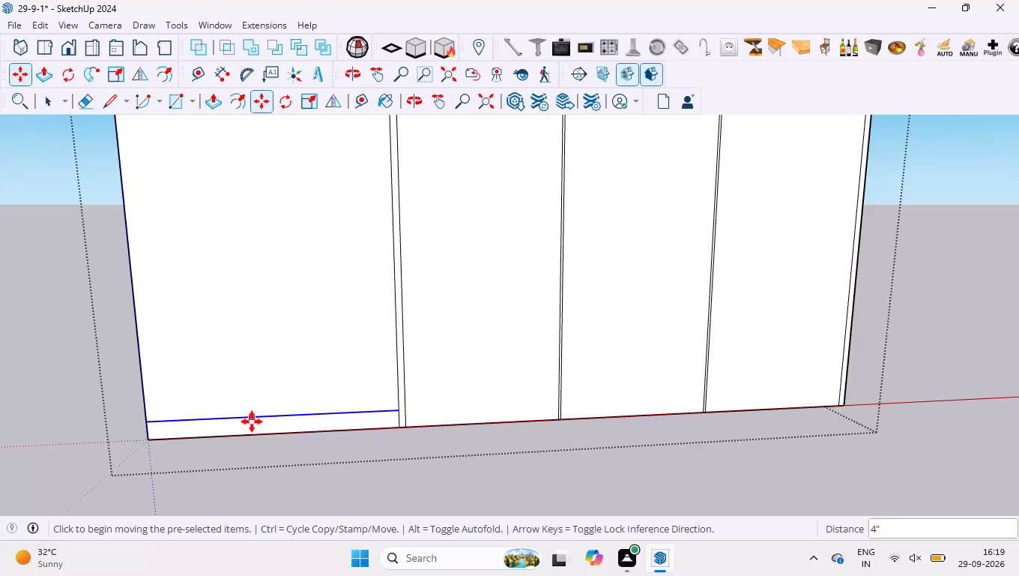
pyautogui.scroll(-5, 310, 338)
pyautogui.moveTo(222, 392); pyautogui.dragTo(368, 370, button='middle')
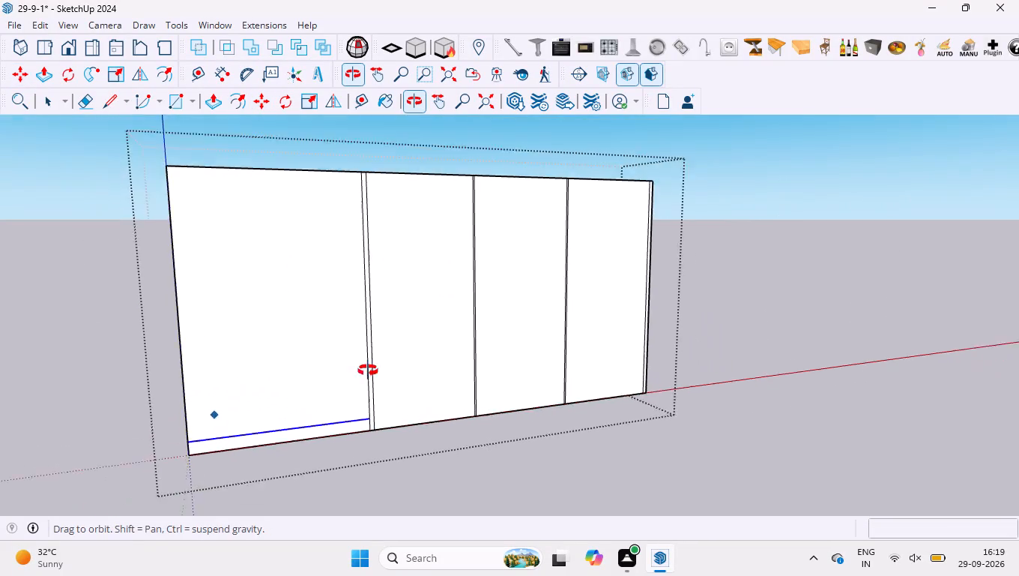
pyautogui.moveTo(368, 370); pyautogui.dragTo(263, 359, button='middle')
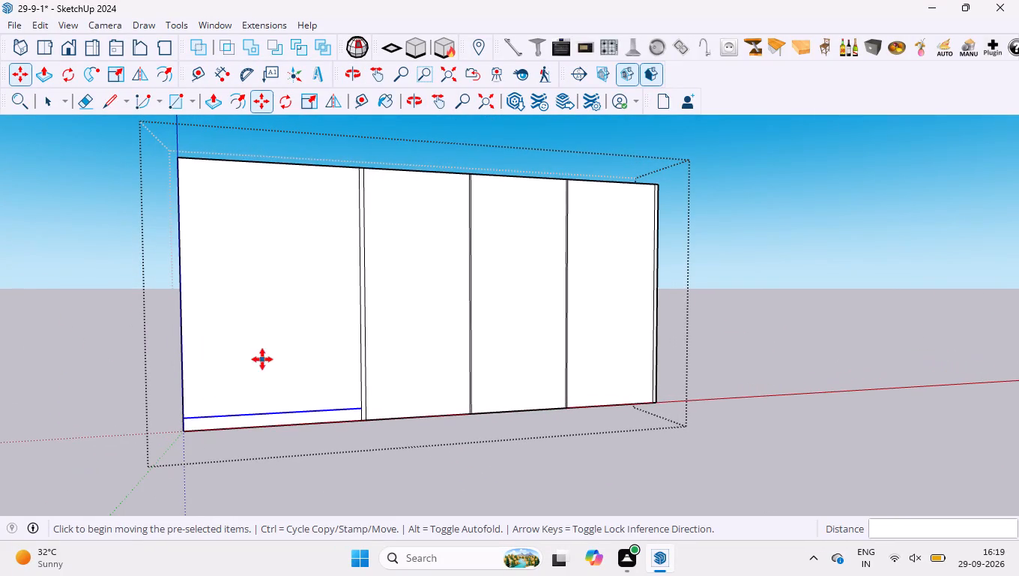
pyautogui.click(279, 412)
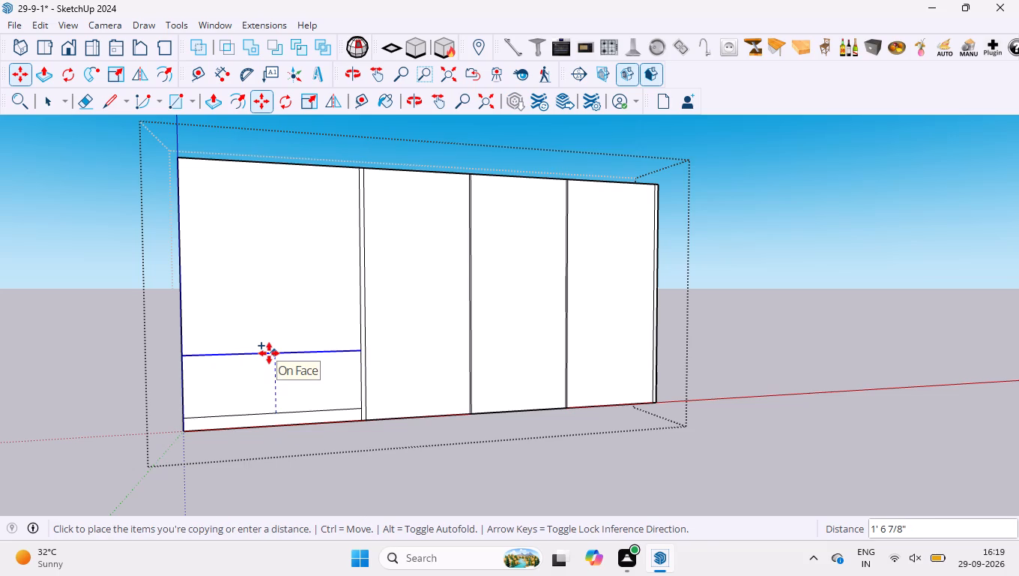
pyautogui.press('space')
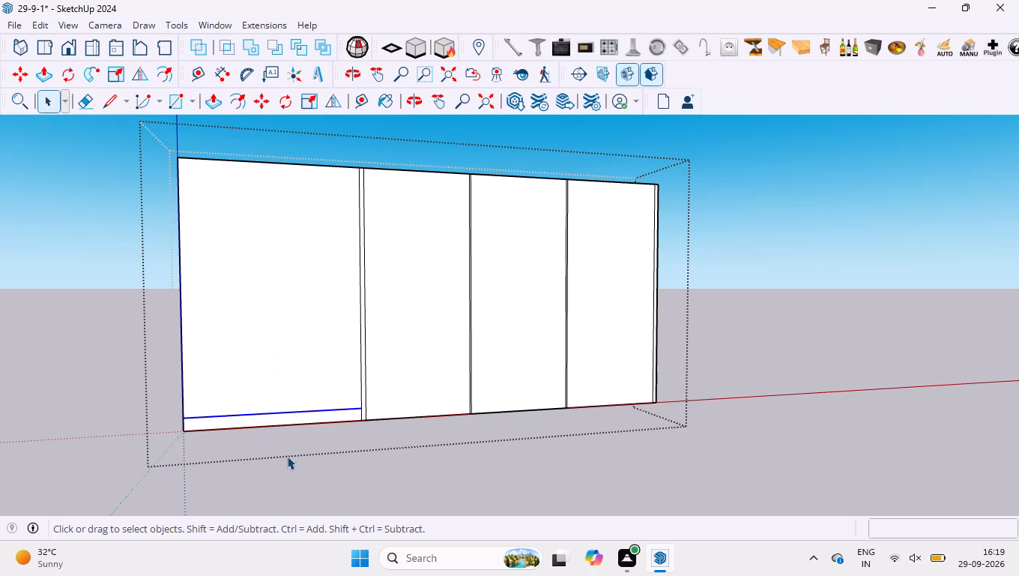
# Copy the bottom edge of the bay beside the wide section's vertical strip 4" upward on the front face.
pyautogui.scroll(8, 439, 409)
pyautogui.click(405, 424)
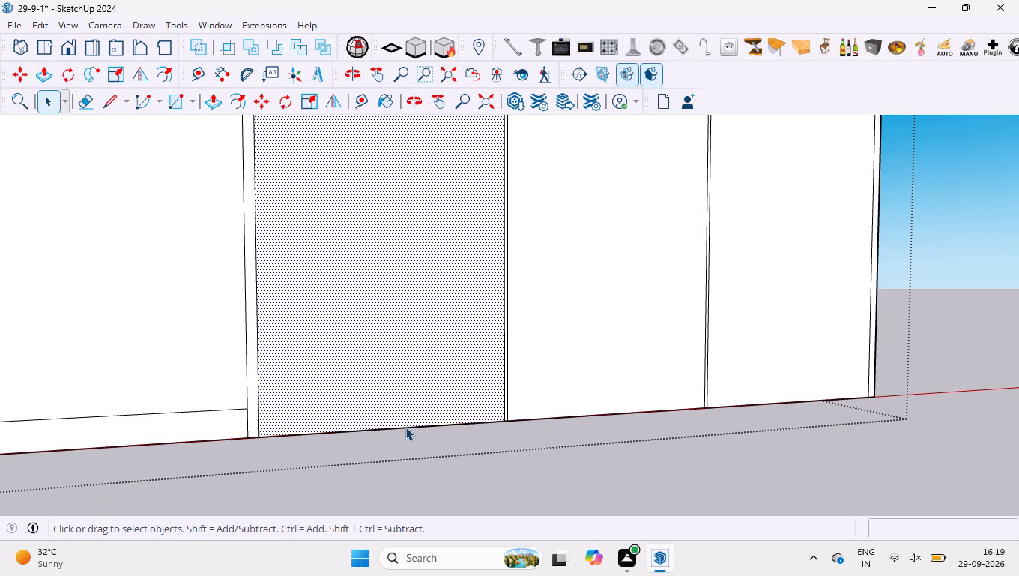
pyautogui.click(405, 427)
pyautogui.press('m')
pyautogui.click(405, 427)
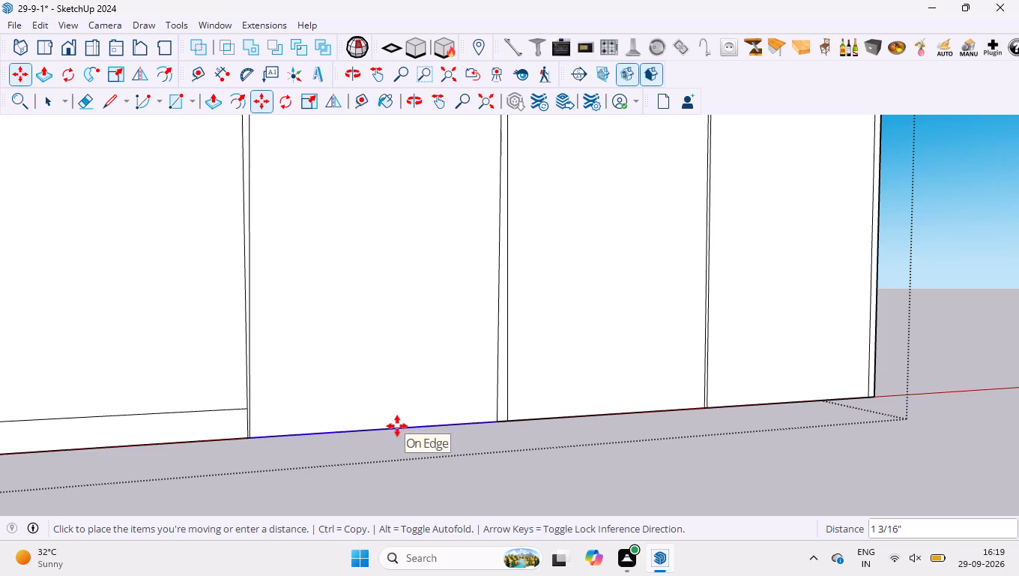
pyautogui.press('space')
pyautogui.press('m')
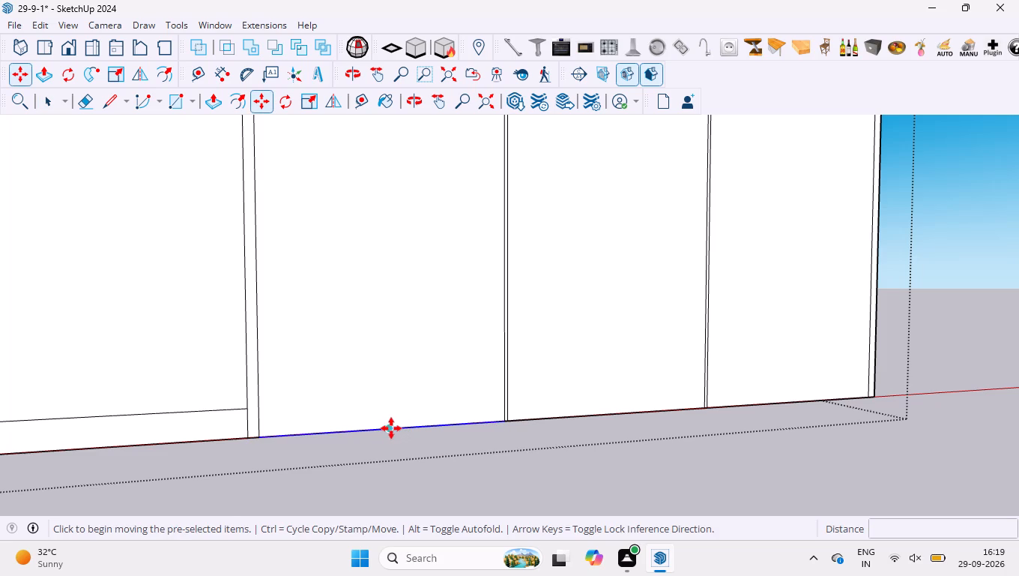
pyautogui.click(390, 427)
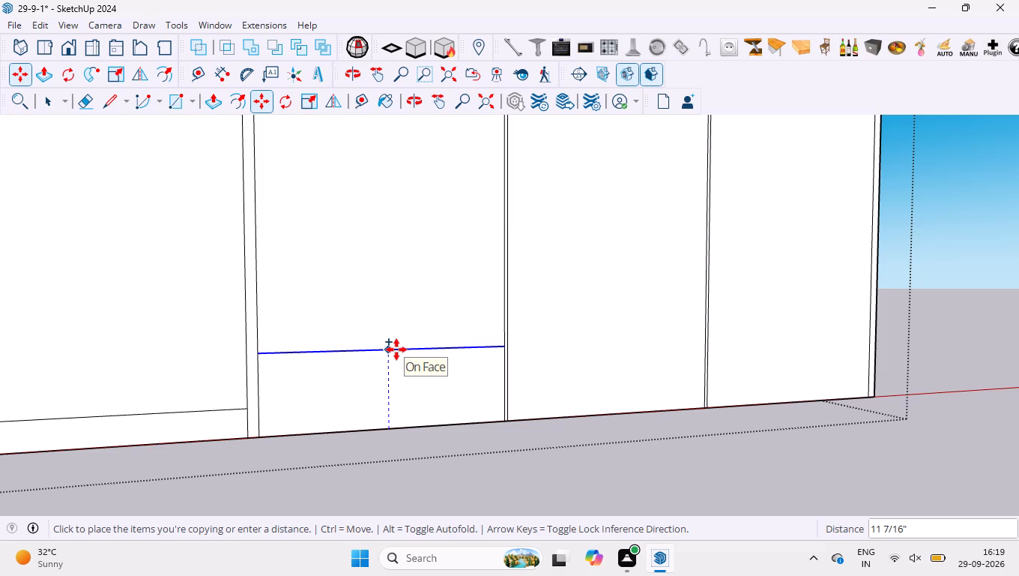
pyautogui.write('4"')
pyautogui.press('Return')
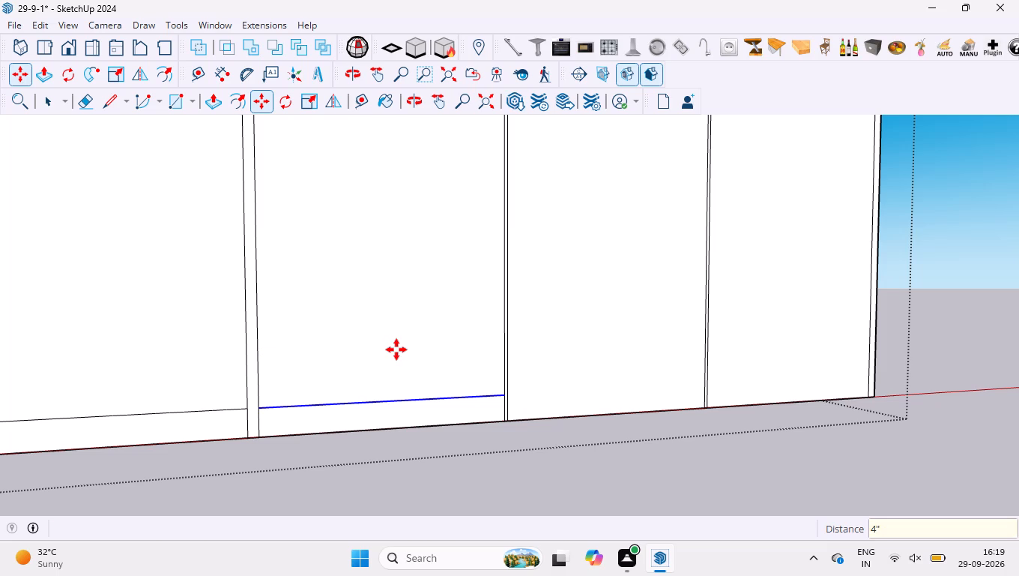
# Copy that bay's new 4" base line 36mm upward.
pyautogui.click(389, 400)
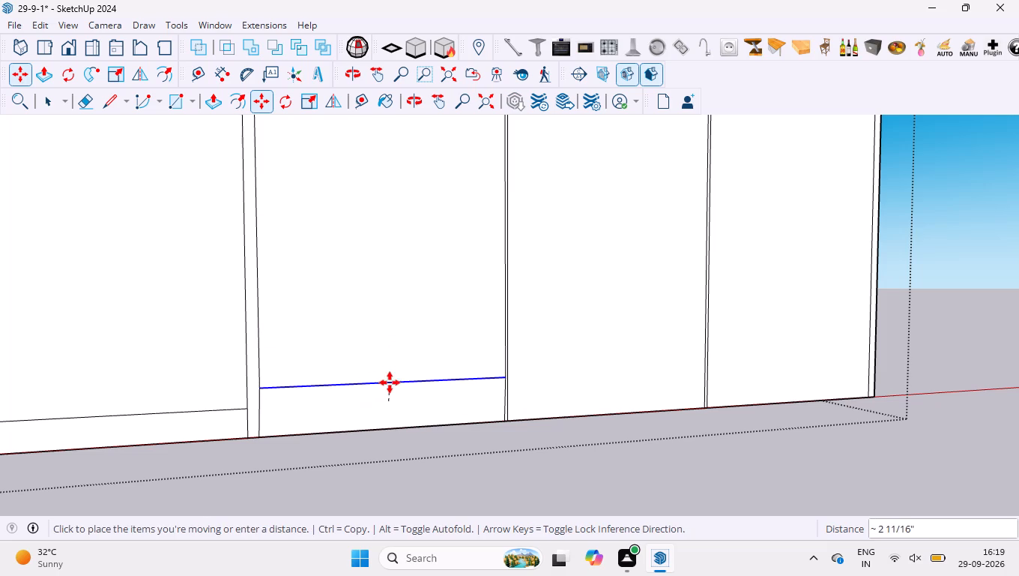
pyautogui.press('3')
pyautogui.write('6mm')
pyautogui.press('Return')
pyautogui.scroll(2, 398, 350)
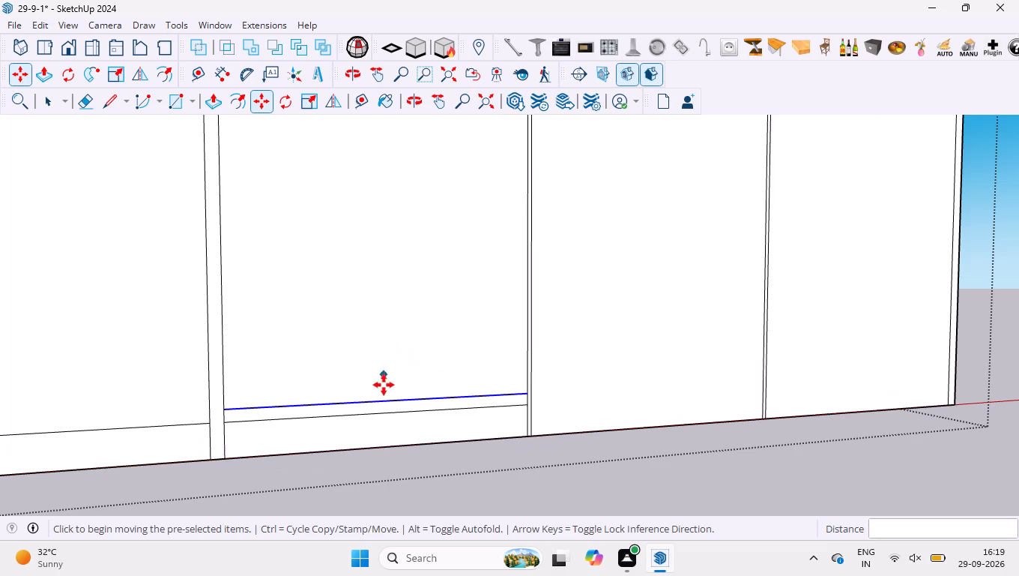
# Copy the 36mm offset line 13.36" upward in the same bay to mark the top of a drawer-height section.
pyautogui.click(385, 398)
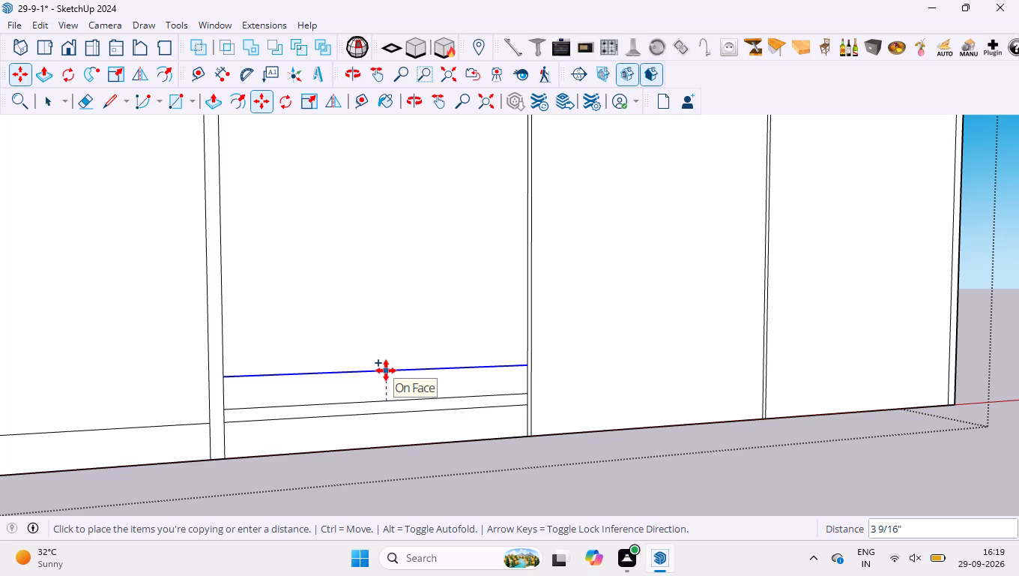
pyautogui.write('13')
pyautogui.write('.36"')
pyautogui.press('Return')
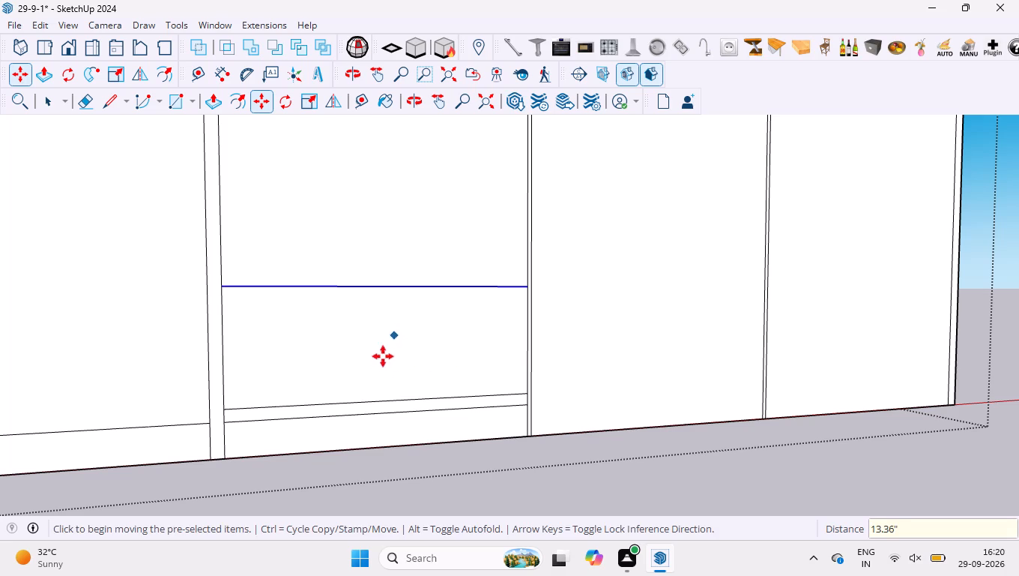
# Copy the 13.36" offset line 0.5" upward to form a thin horizontal strip in the bay.
pyautogui.scroll(-3, 372, 369)
pyautogui.scroll(7, 365, 261)
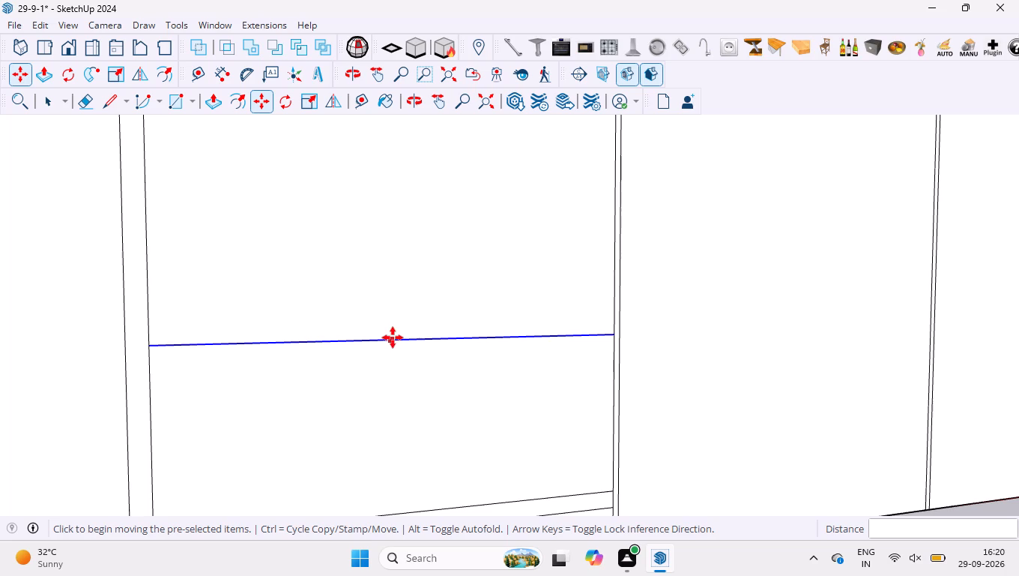
pyautogui.click(407, 337)
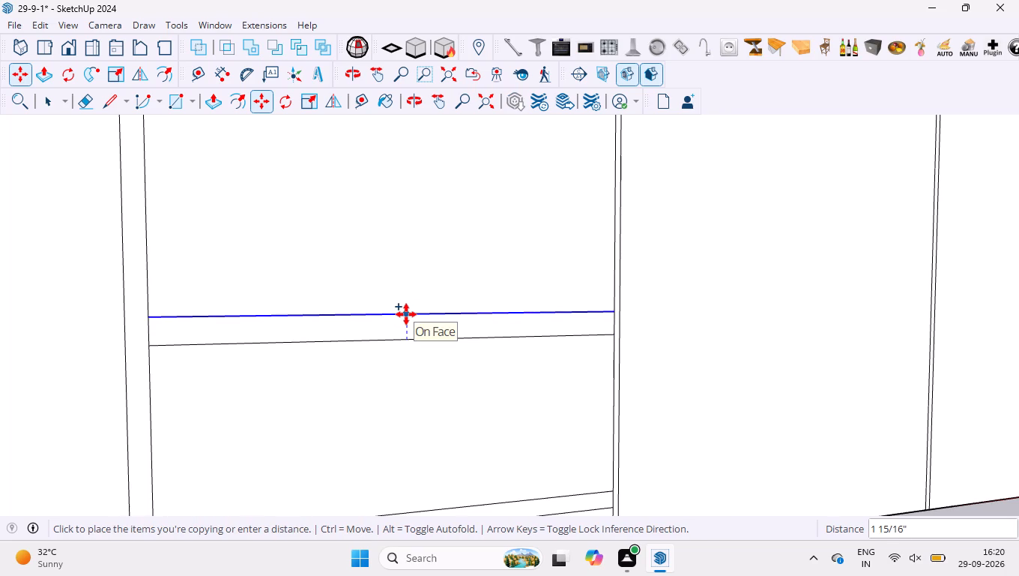
pyautogui.write('0.5"')
pyautogui.press('Return')
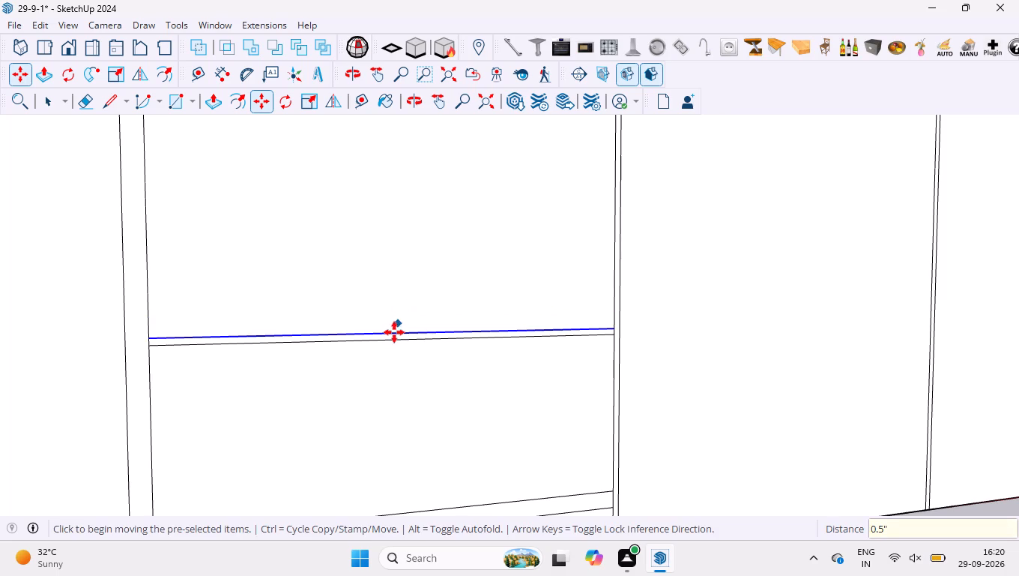
# Copy the thin horizontal strip's upper line 3" upward as a reference line in the bay.
pyautogui.click(408, 330)
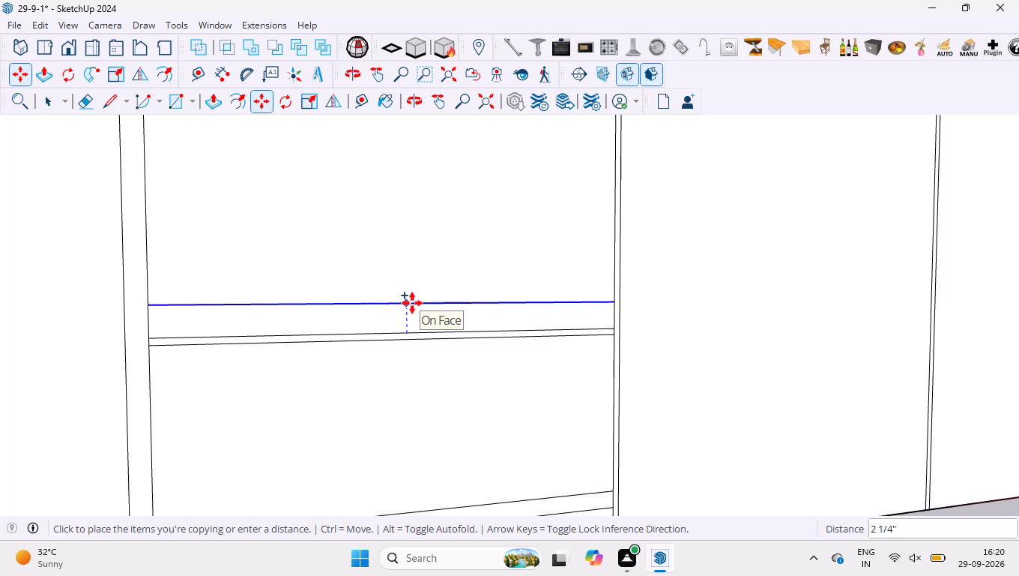
pyautogui.write('3"')
pyautogui.press('Return')
pyautogui.press('space')
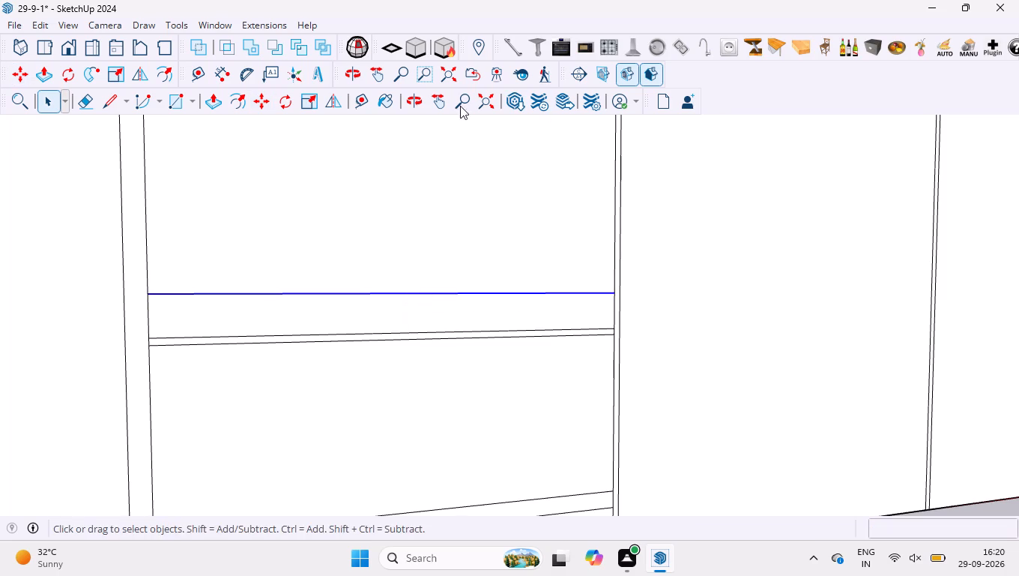
# Draw a horizontal line from the 3" reference line's end across the strip to the wide section's outer edge, about 4' 5 13/16" long.
pyautogui.scroll(-12, 392, 202)
pyautogui.scroll(5, 402, 317)
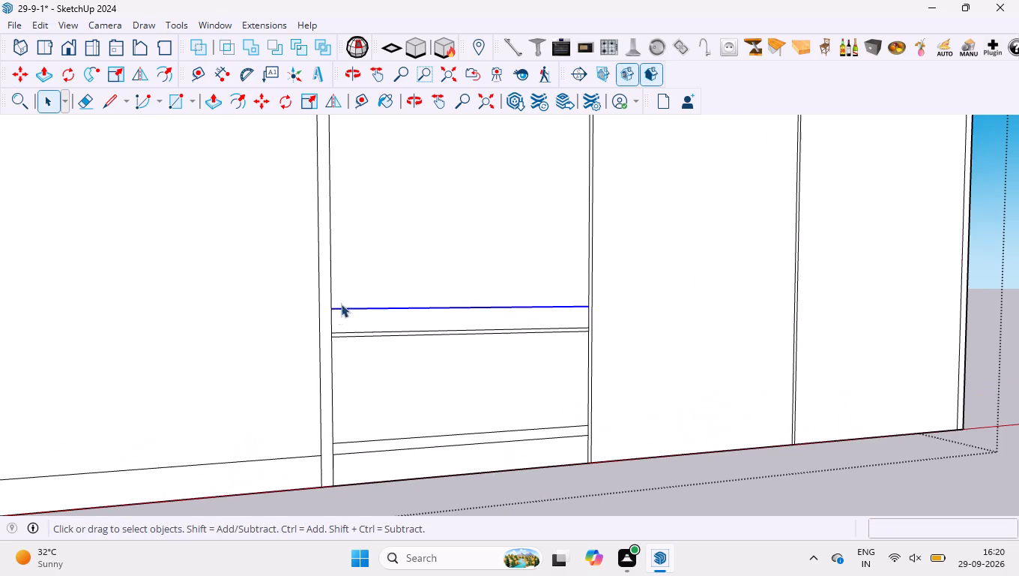
pyautogui.press('l')
pyautogui.scroll(-4, 394, 305)
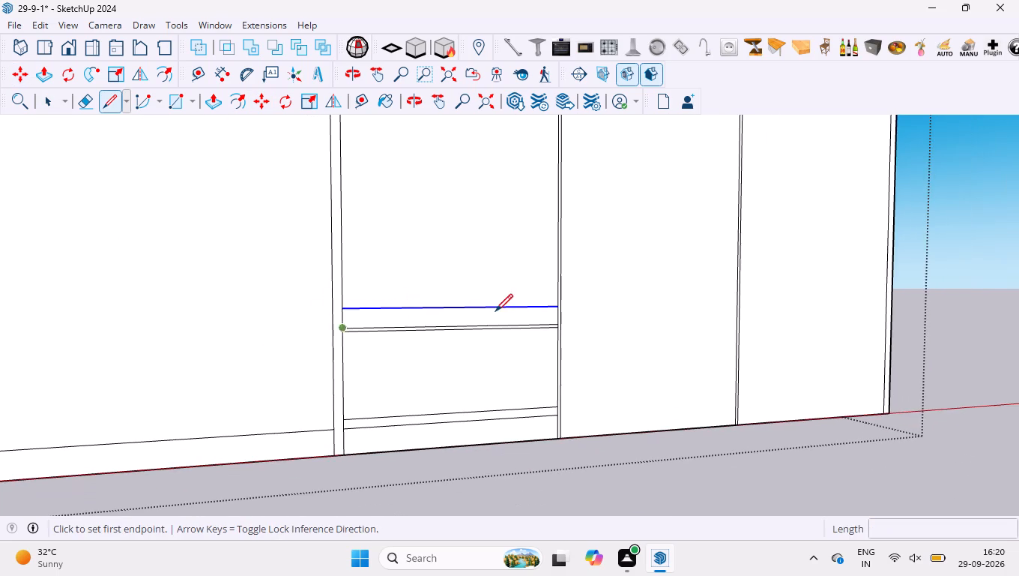
pyautogui.scroll(-5, 492, 313)
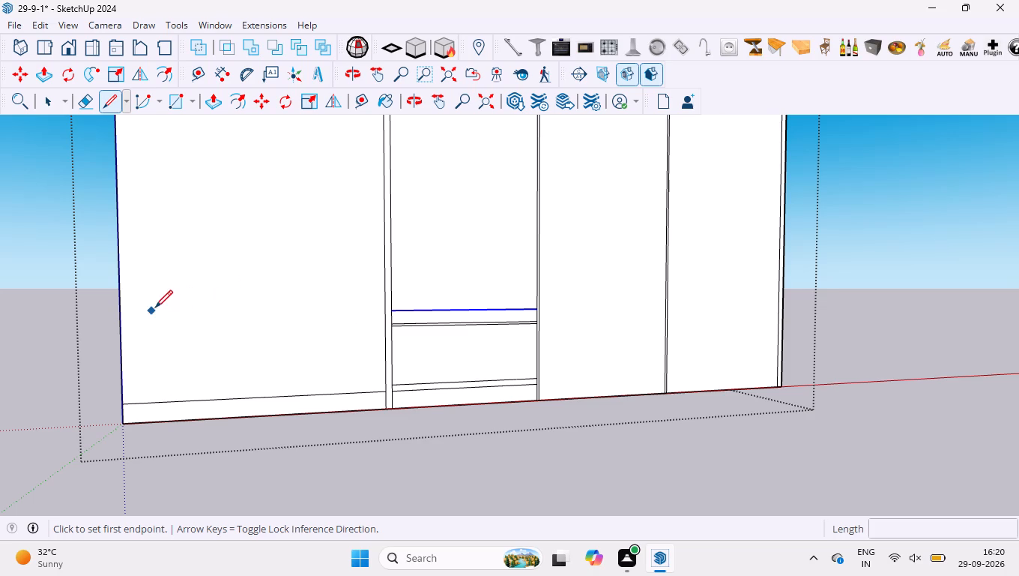
pyautogui.scroll(2, 155, 307)
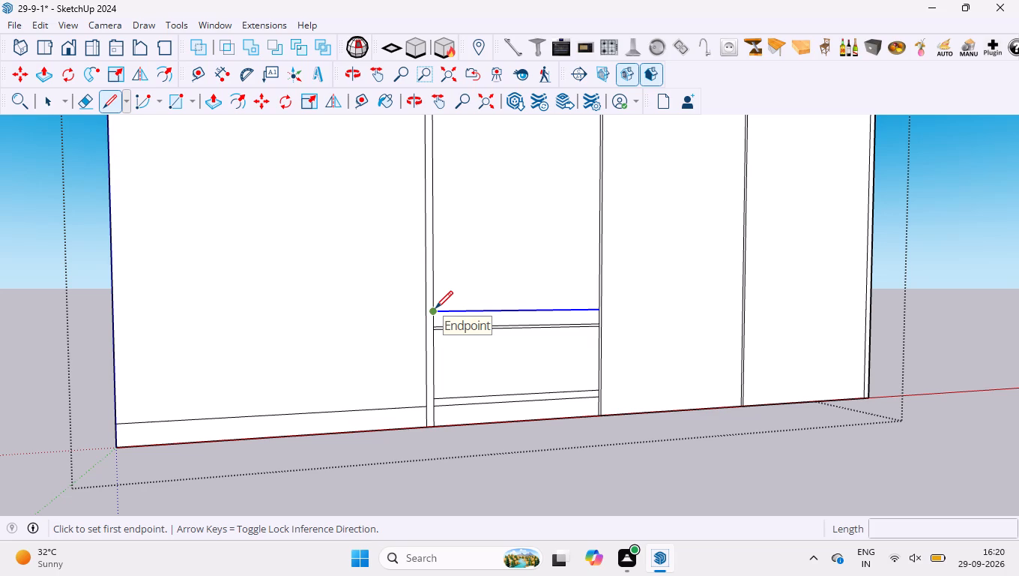
pyautogui.click(437, 307)
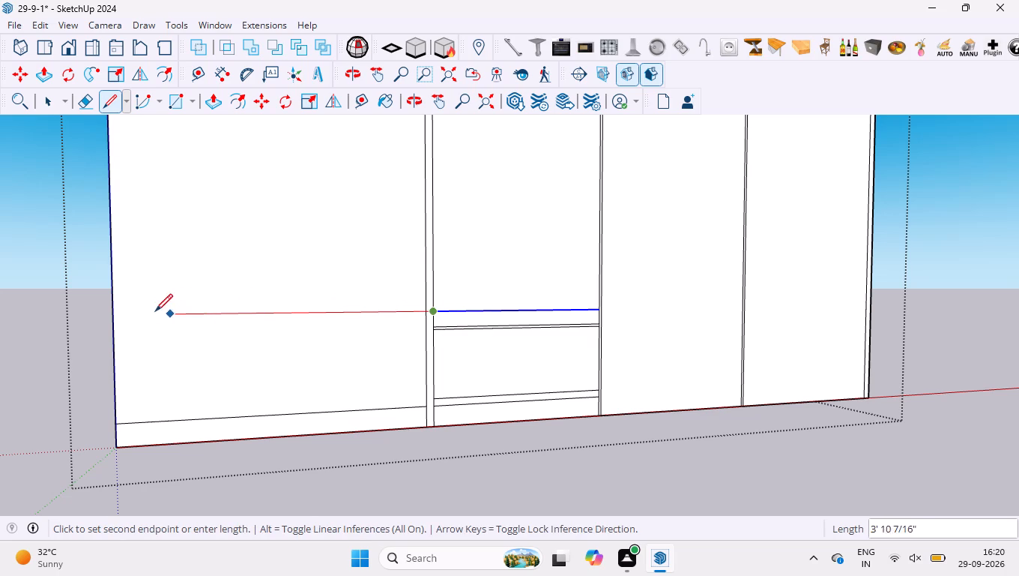
pyautogui.click(112, 318)
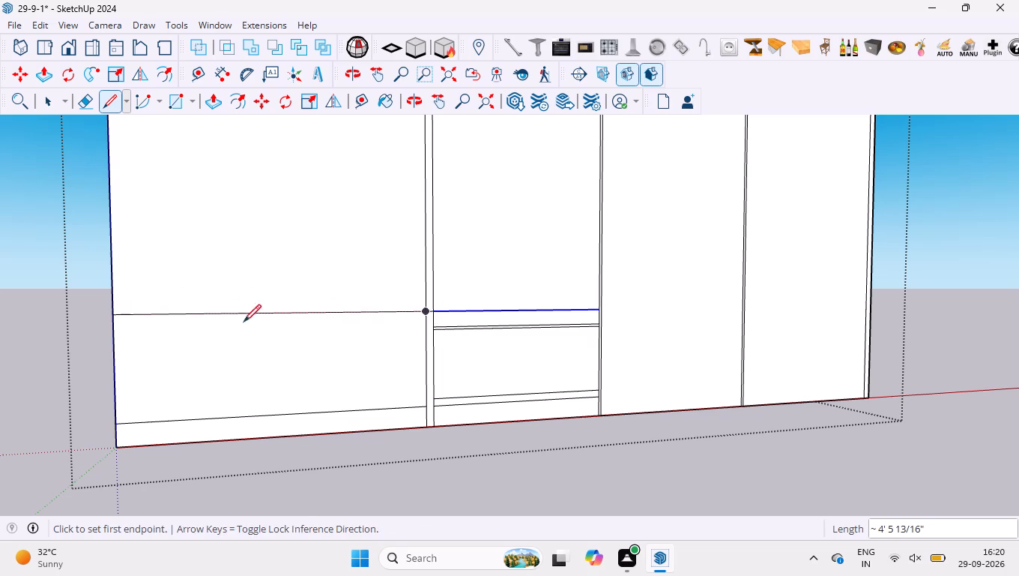
pyautogui.press('space')
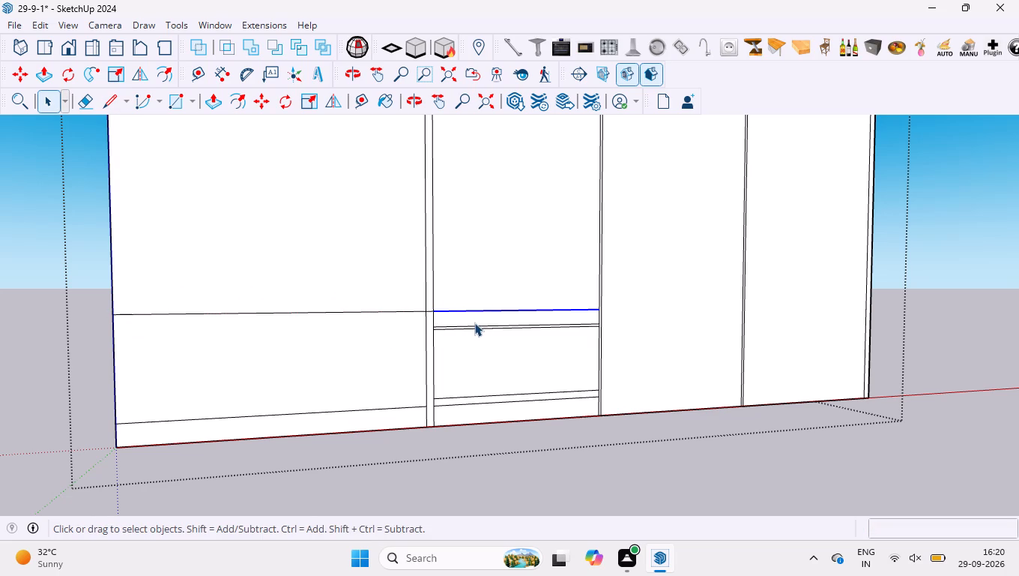
# Erase the 3" reference line in the bay and the short line segment crossing the vertical strip.
pyautogui.press('e')
pyautogui.moveTo(474, 315); pyautogui.dragTo(477, 297)
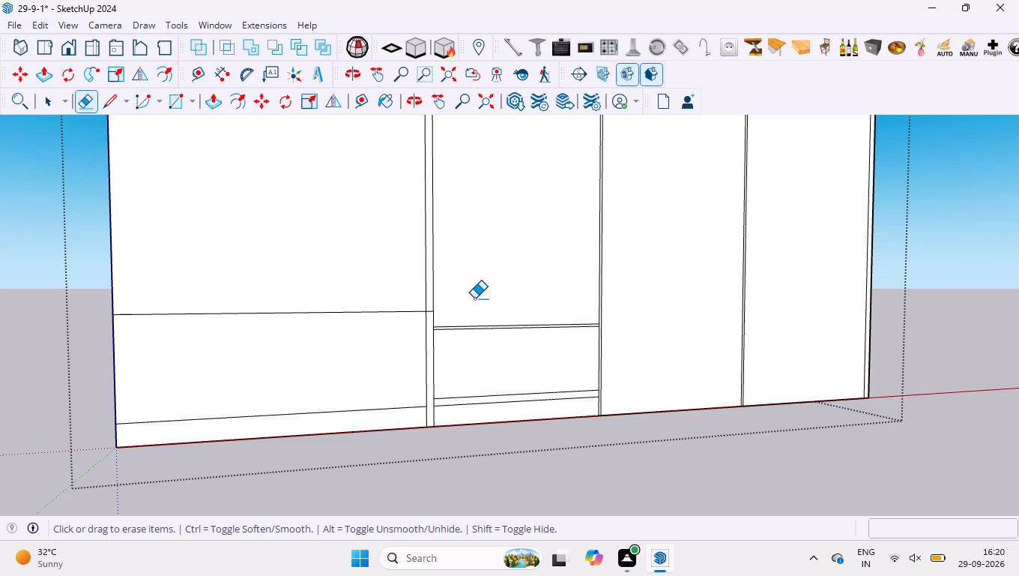
pyautogui.scroll(18, 412, 311)
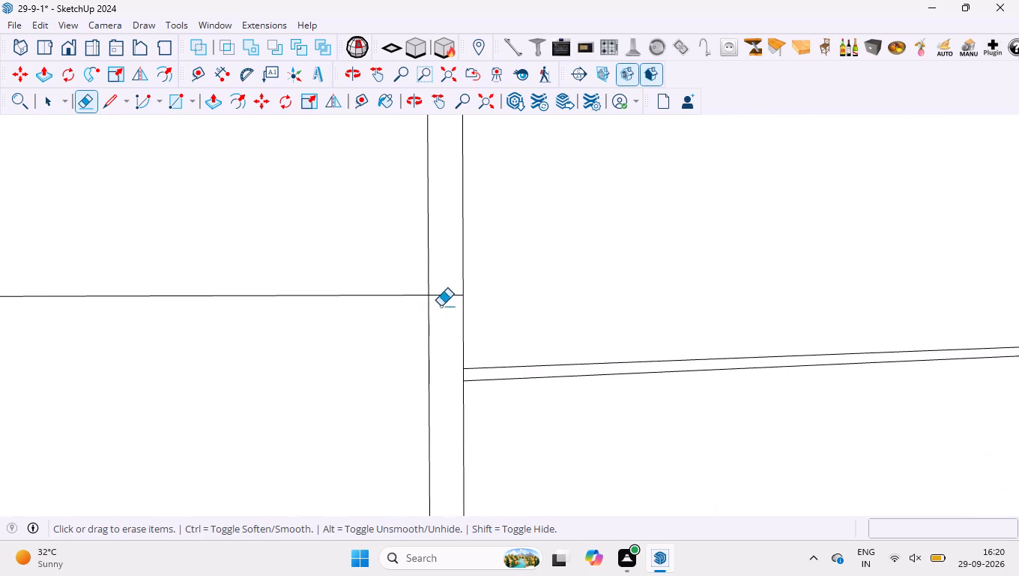
pyautogui.scroll(2, 441, 306)
pyautogui.moveTo(459, 274); pyautogui.dragTo(442, 310)
pyautogui.scroll(-17, 411, 297)
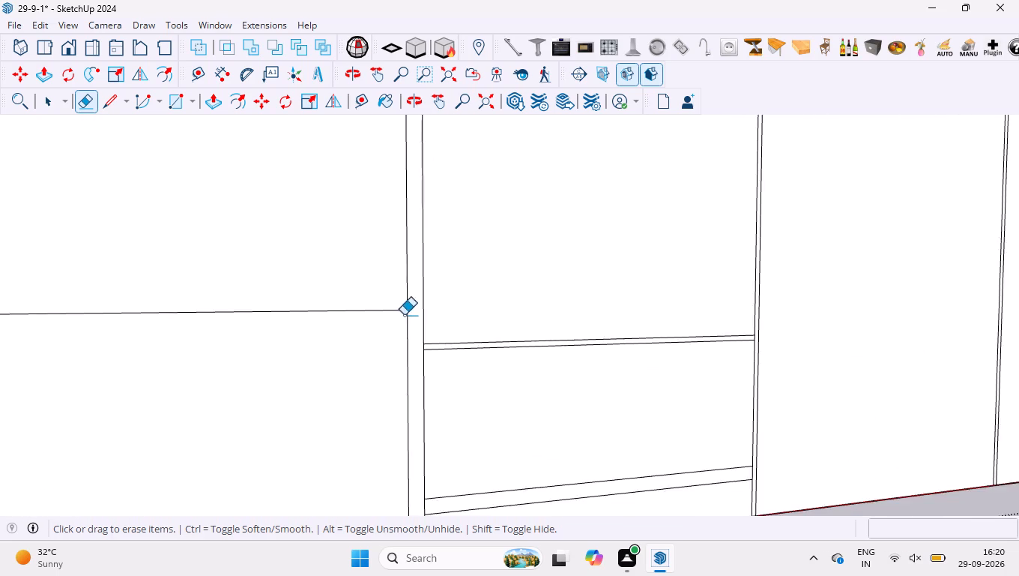
pyautogui.scroll(-20, 404, 315)
pyautogui.scroll(-2, 404, 315)
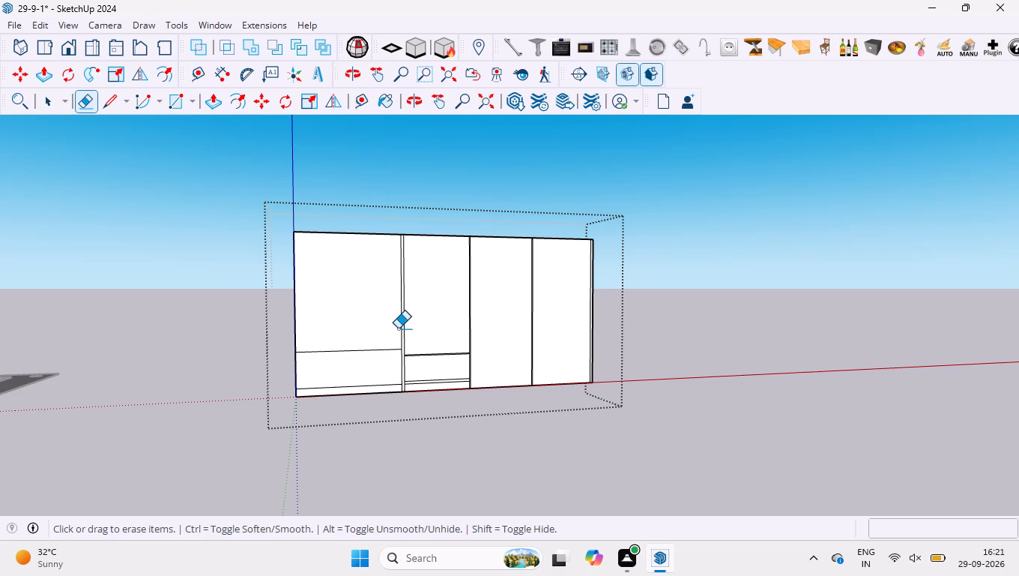
# Delete the front face of the wide section above its new horizontal line.
pyautogui.press('space')
pyautogui.click(366, 309)
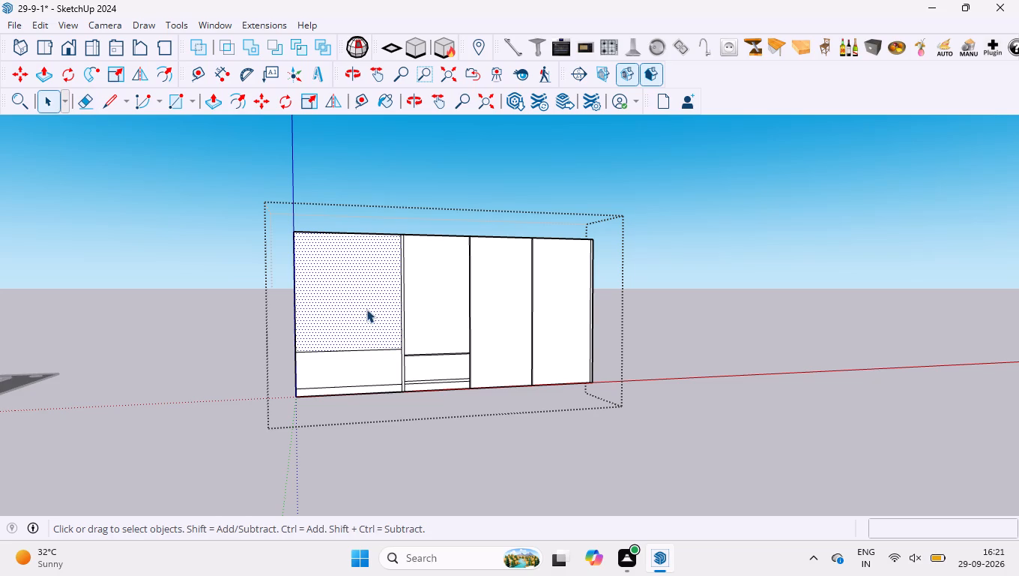
pyautogui.press('Delete')
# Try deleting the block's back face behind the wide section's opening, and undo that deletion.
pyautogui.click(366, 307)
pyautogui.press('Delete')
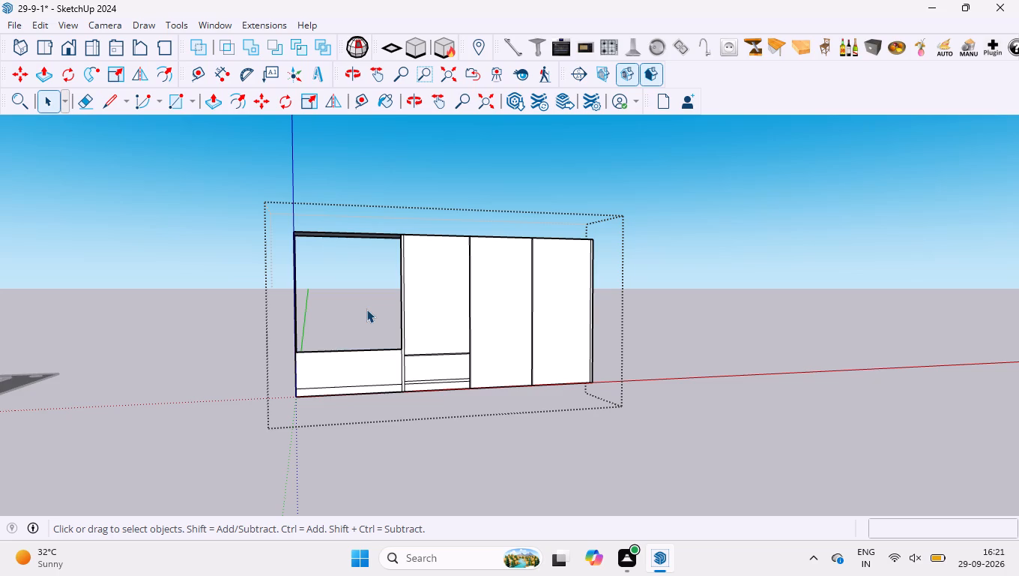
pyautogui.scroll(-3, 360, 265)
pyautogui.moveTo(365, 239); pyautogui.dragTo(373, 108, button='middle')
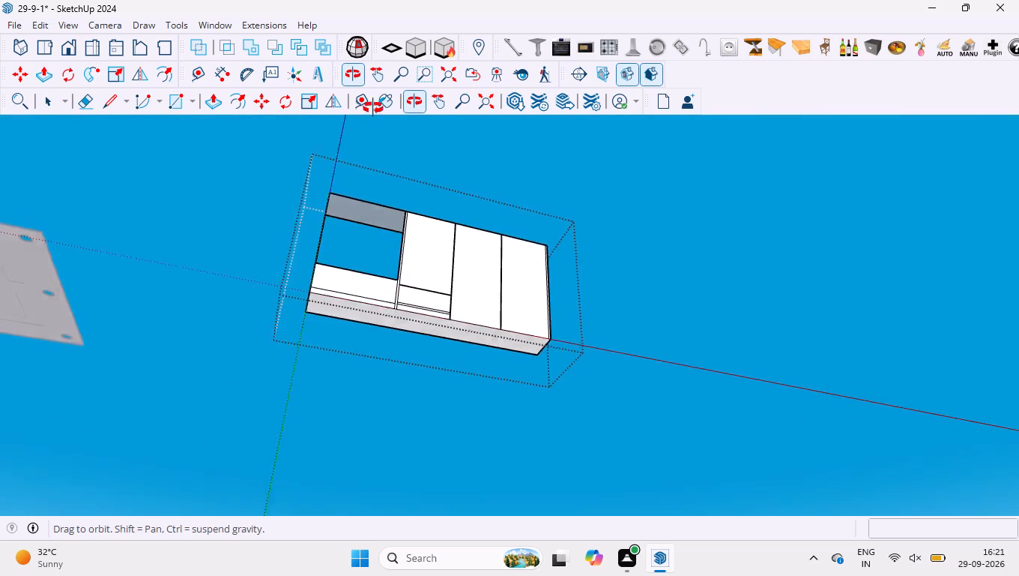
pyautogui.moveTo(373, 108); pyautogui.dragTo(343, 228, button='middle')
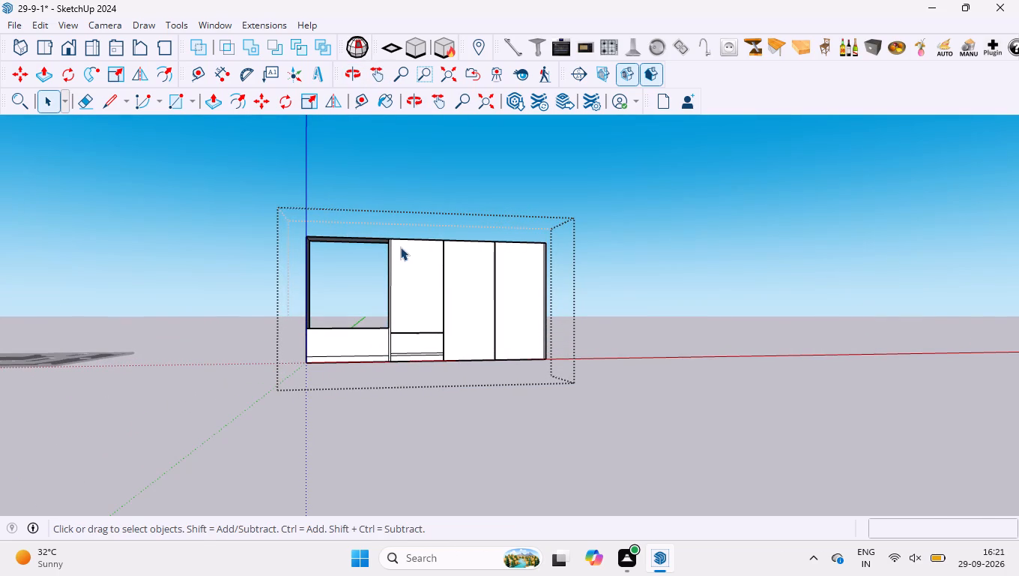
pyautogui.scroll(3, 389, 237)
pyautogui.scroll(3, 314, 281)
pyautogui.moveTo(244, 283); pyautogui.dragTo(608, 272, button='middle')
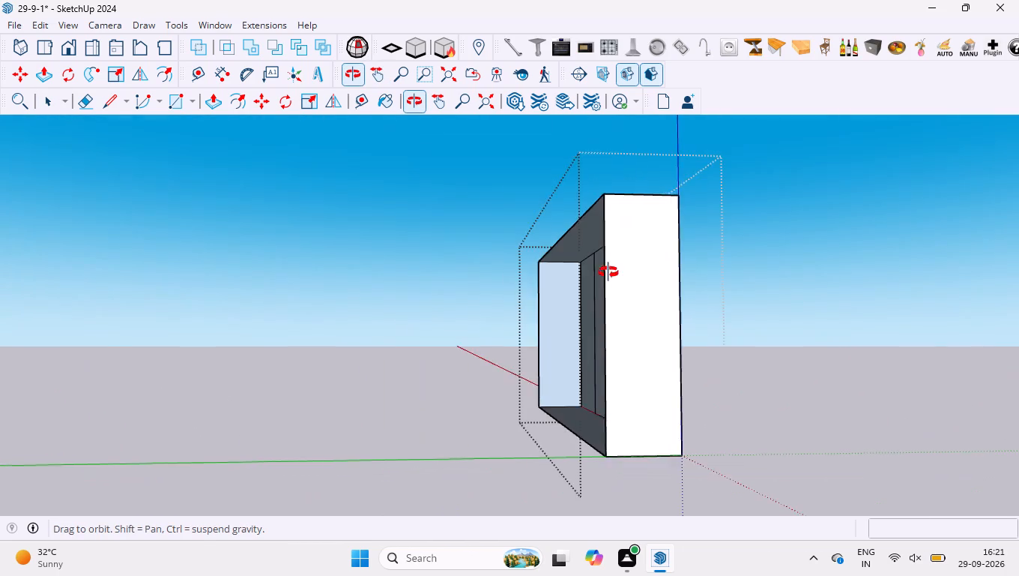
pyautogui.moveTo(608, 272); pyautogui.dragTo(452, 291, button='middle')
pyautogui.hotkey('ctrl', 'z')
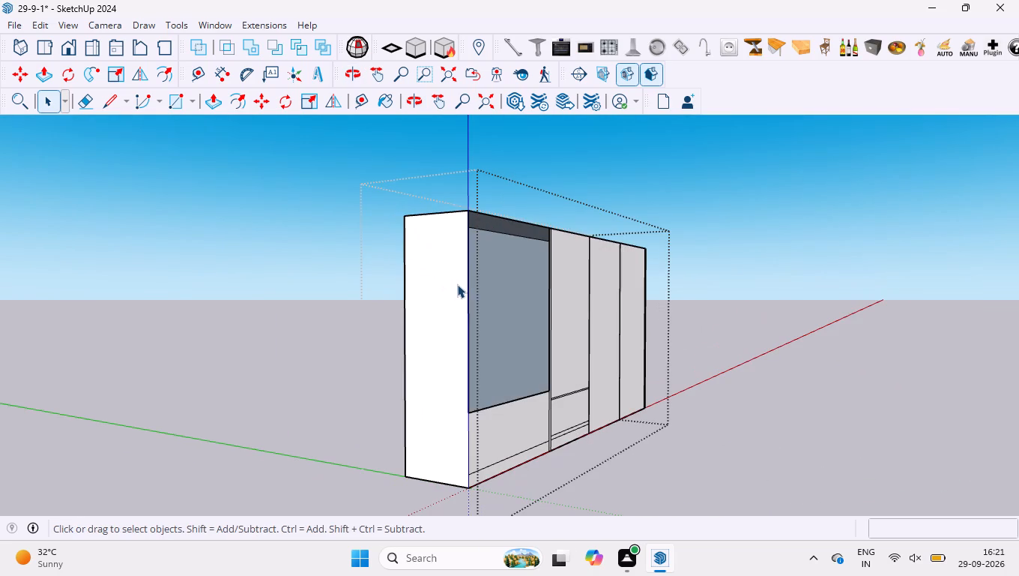
# Undo the deletion of the wide section's upper front face.
pyautogui.hotkey('ctrl', 'z')
# Draw a 2' line across the block's top face, from the wide section's edge at the vertical strip to the back edge.
pyautogui.scroll(-4, 457, 280)
pyautogui.moveTo(510, 305); pyautogui.dragTo(359, 310, button='middle')
pyautogui.scroll(4, 459, 251)
pyautogui.moveTo(500, 238); pyautogui.dragTo(465, 453, button='middle')
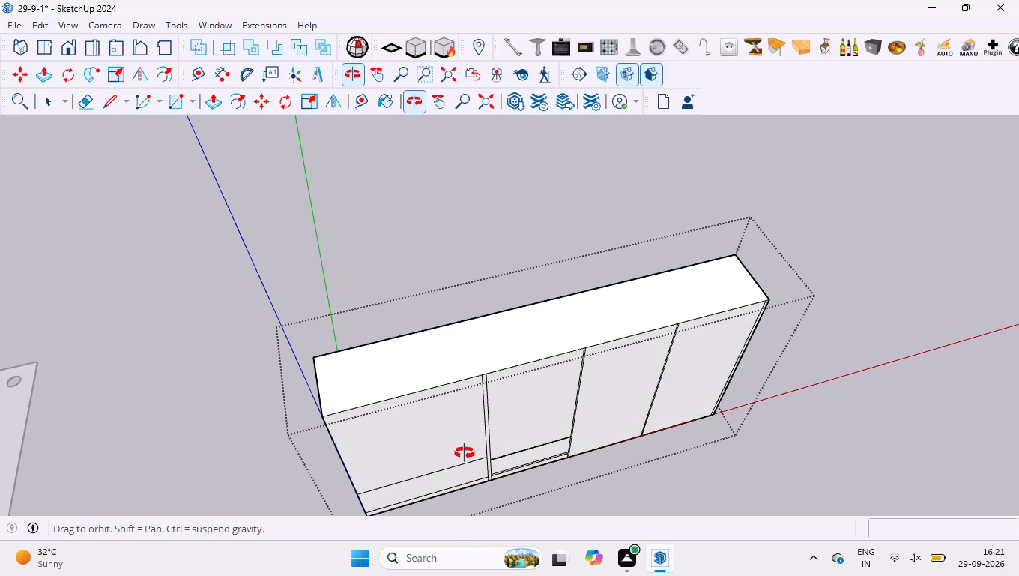
pyautogui.moveTo(465, 453); pyautogui.dragTo(465, 453, button='middle')
pyautogui.middleClick(465, 451)
pyautogui.scroll(4, 514, 371)
pyautogui.press('l')
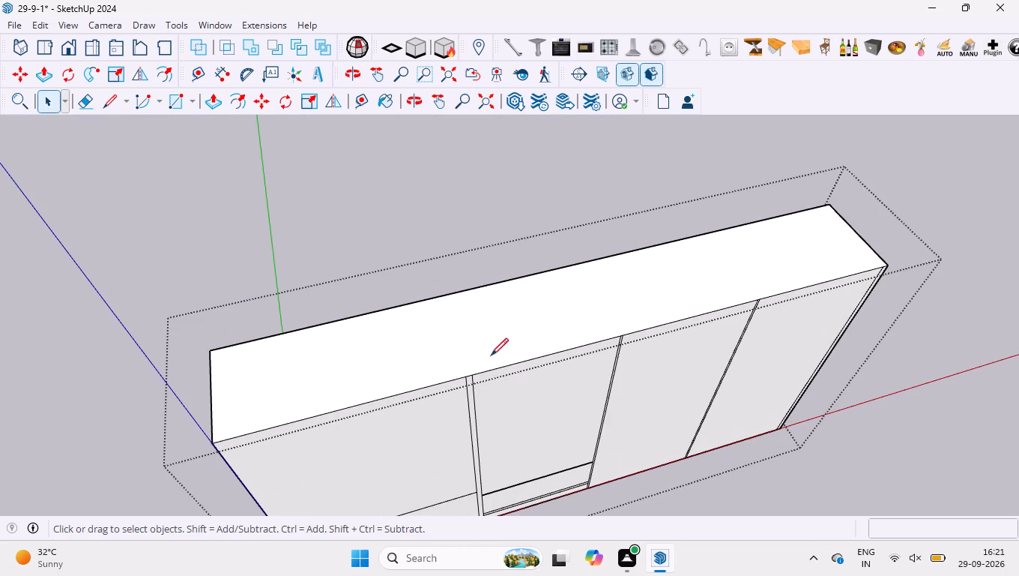
pyautogui.click(468, 377)
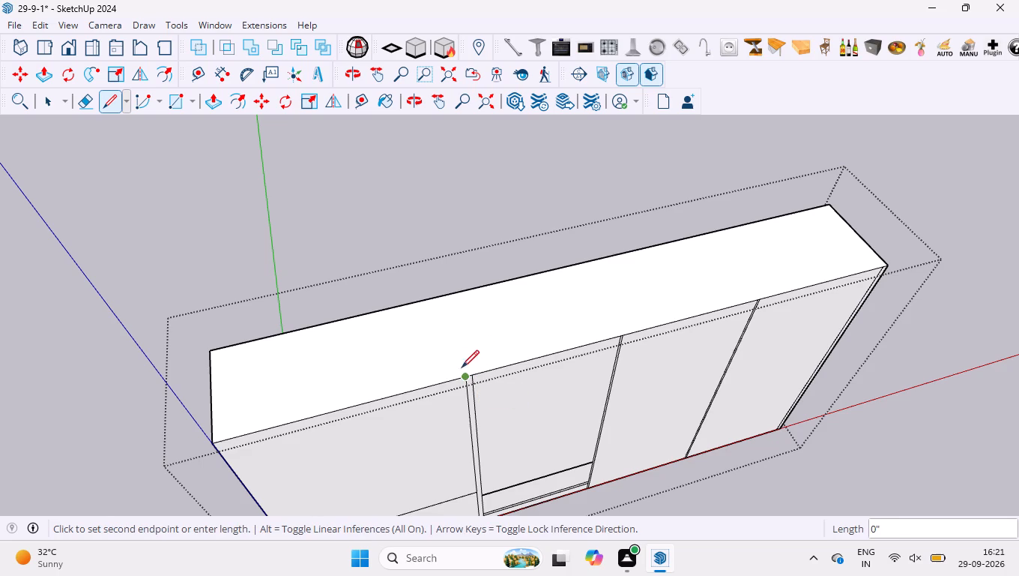
pyautogui.click(444, 292)
# Draw a vertical line down the full height of the back face from the end of the top dividing line.
pyautogui.scroll(2, 403, 328)
pyautogui.moveTo(386, 331); pyautogui.dragTo(922, 304, button='middle')
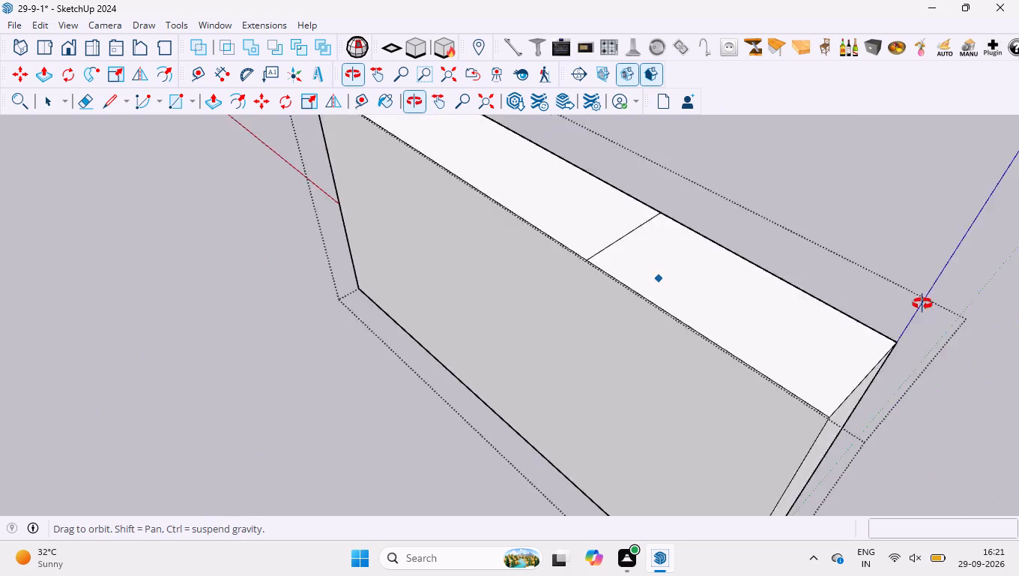
pyautogui.moveTo(922, 304); pyautogui.dragTo(955, 274, button='middle')
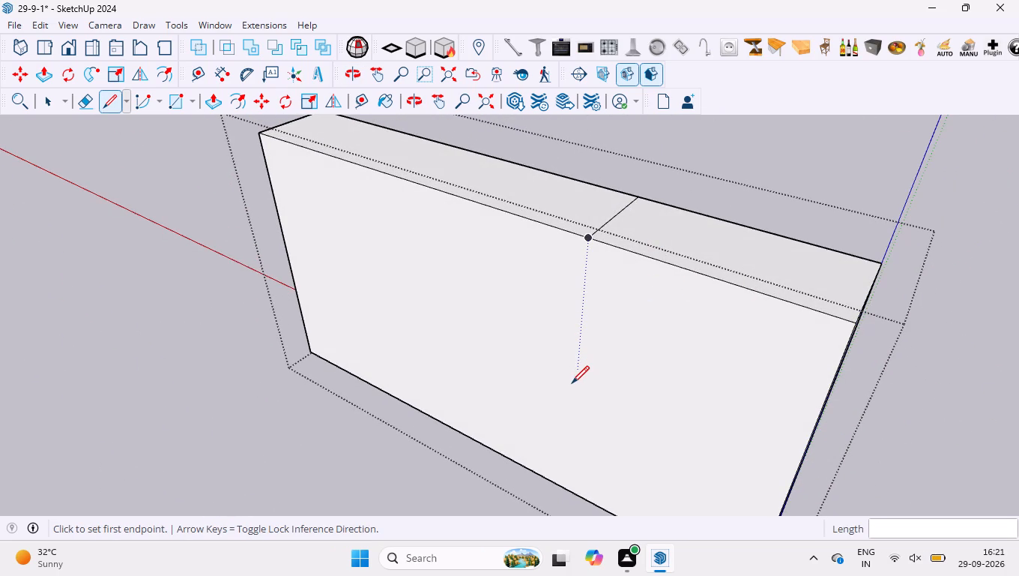
pyautogui.click(589, 238)
pyautogui.press('Up')
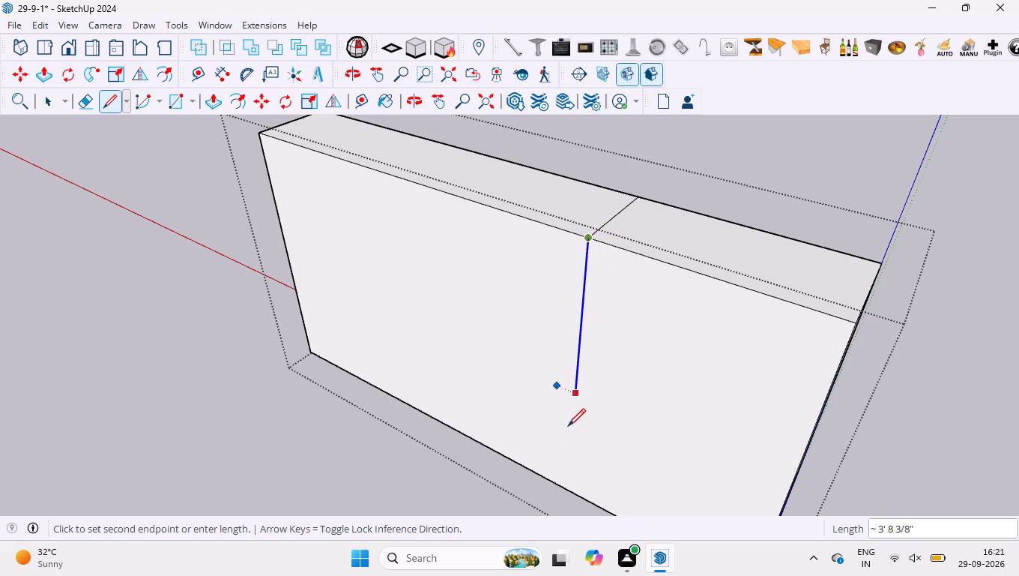
pyautogui.click(564, 491)
# Draw a 2' line across the block's underside from the foot of the back vertical line to the front edge.
pyautogui.moveTo(565, 491); pyautogui.dragTo(581, 470, button='middle')
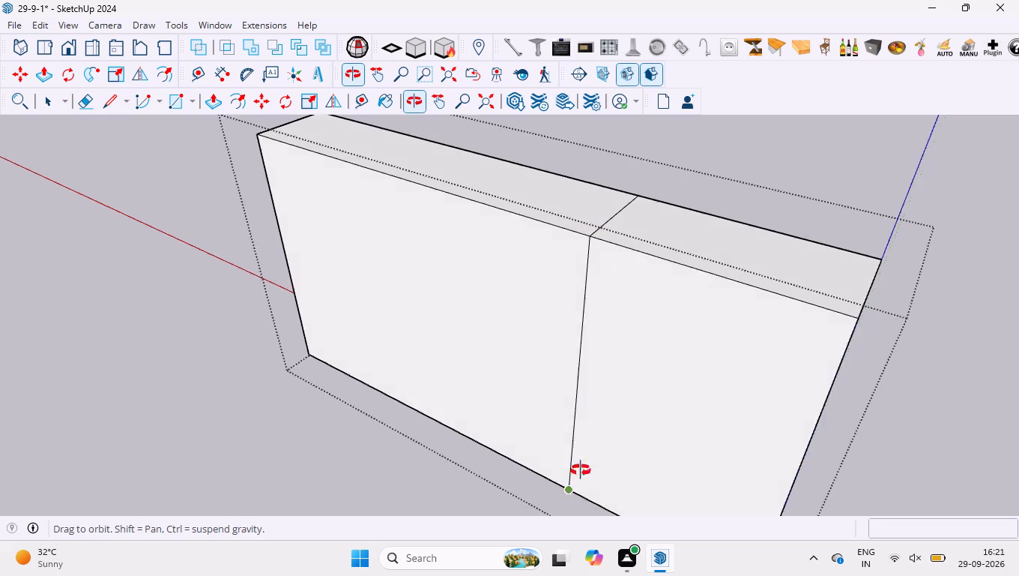
pyautogui.moveTo(581, 470); pyautogui.dragTo(721, 117, button='middle')
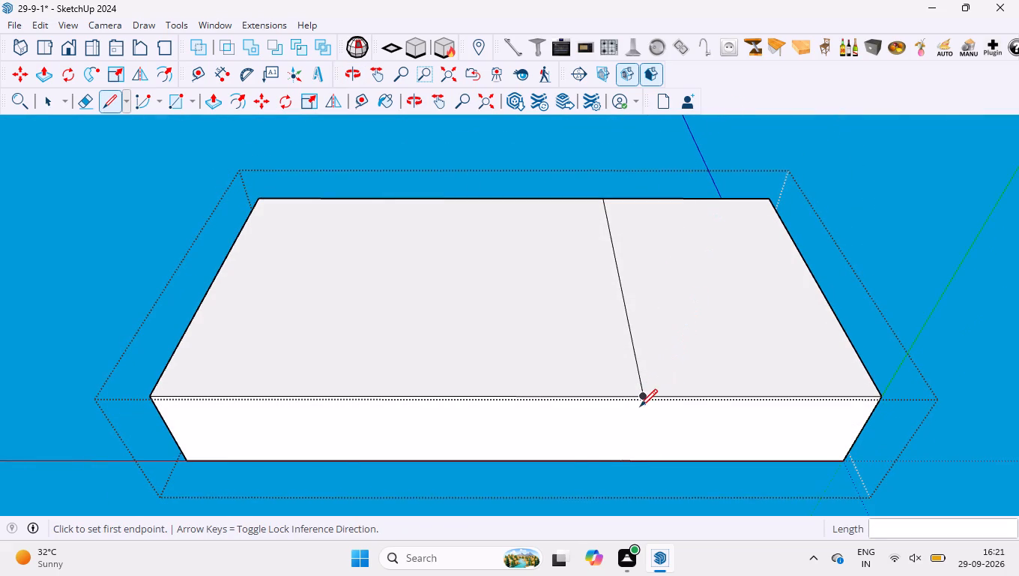
pyautogui.click(642, 399)
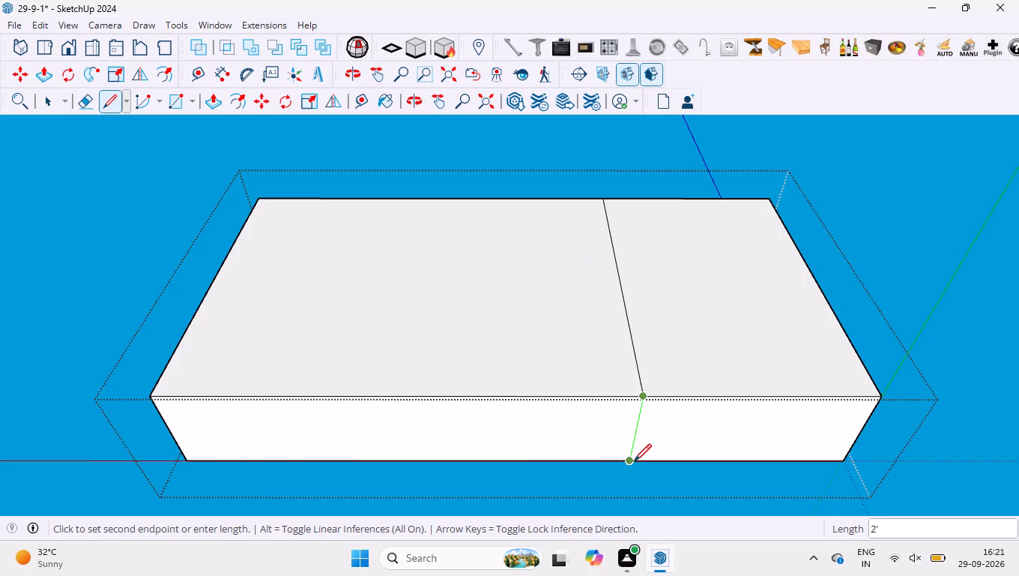
pyautogui.click(633, 461)
pyautogui.scroll(-3, 641, 462)
pyautogui.moveTo(639, 465); pyautogui.dragTo(701, 46, button='middle')
pyautogui.press('space')
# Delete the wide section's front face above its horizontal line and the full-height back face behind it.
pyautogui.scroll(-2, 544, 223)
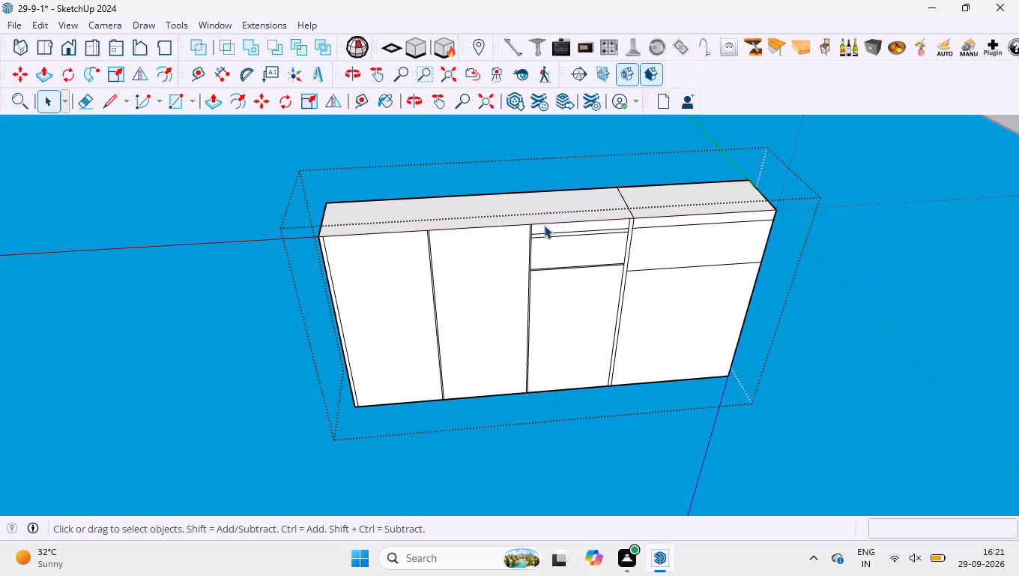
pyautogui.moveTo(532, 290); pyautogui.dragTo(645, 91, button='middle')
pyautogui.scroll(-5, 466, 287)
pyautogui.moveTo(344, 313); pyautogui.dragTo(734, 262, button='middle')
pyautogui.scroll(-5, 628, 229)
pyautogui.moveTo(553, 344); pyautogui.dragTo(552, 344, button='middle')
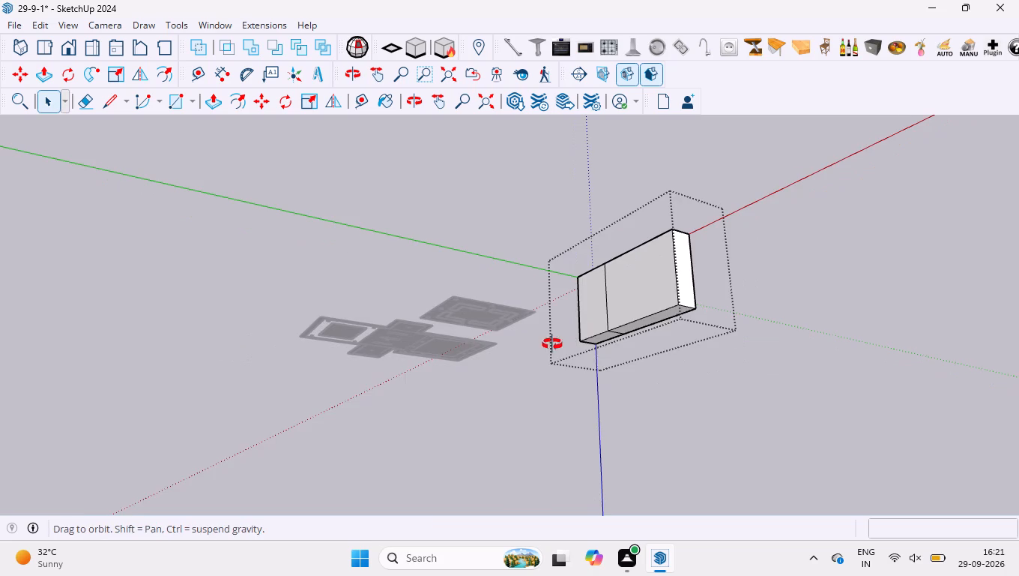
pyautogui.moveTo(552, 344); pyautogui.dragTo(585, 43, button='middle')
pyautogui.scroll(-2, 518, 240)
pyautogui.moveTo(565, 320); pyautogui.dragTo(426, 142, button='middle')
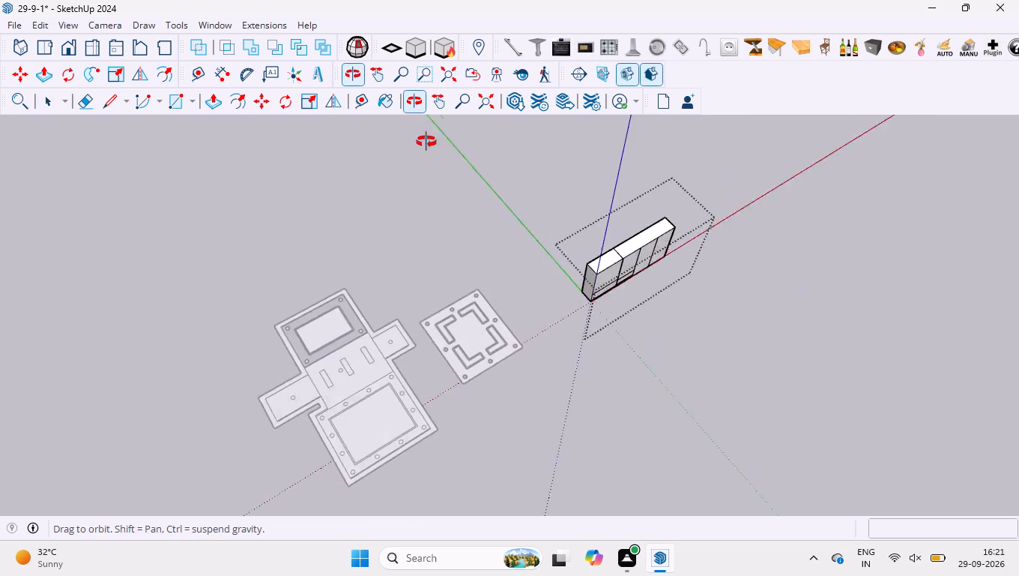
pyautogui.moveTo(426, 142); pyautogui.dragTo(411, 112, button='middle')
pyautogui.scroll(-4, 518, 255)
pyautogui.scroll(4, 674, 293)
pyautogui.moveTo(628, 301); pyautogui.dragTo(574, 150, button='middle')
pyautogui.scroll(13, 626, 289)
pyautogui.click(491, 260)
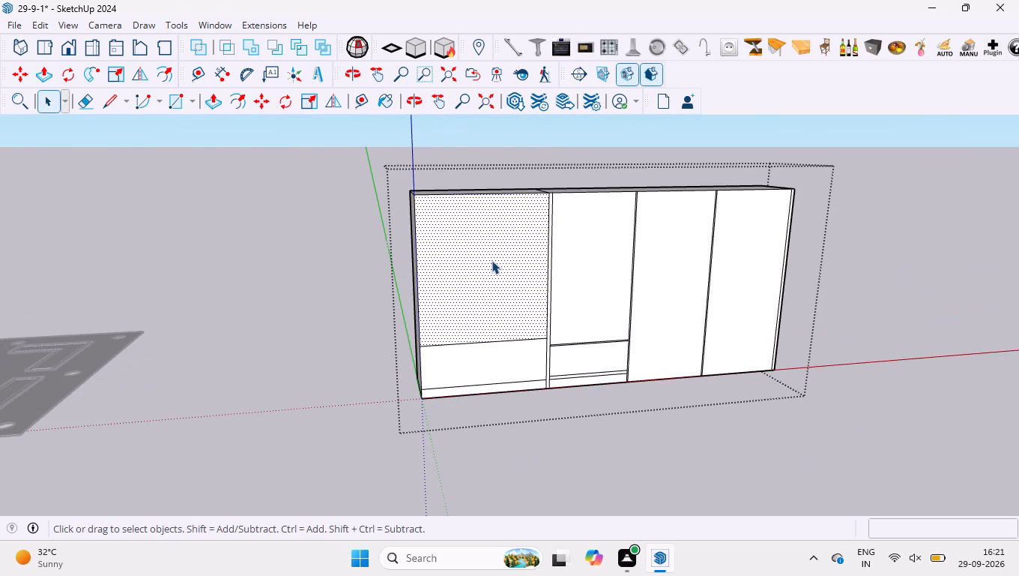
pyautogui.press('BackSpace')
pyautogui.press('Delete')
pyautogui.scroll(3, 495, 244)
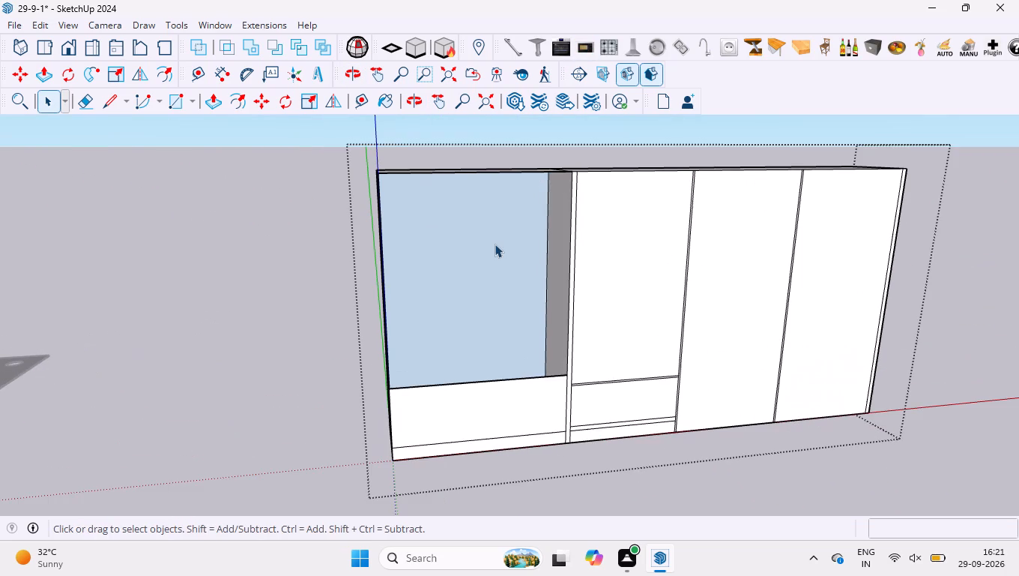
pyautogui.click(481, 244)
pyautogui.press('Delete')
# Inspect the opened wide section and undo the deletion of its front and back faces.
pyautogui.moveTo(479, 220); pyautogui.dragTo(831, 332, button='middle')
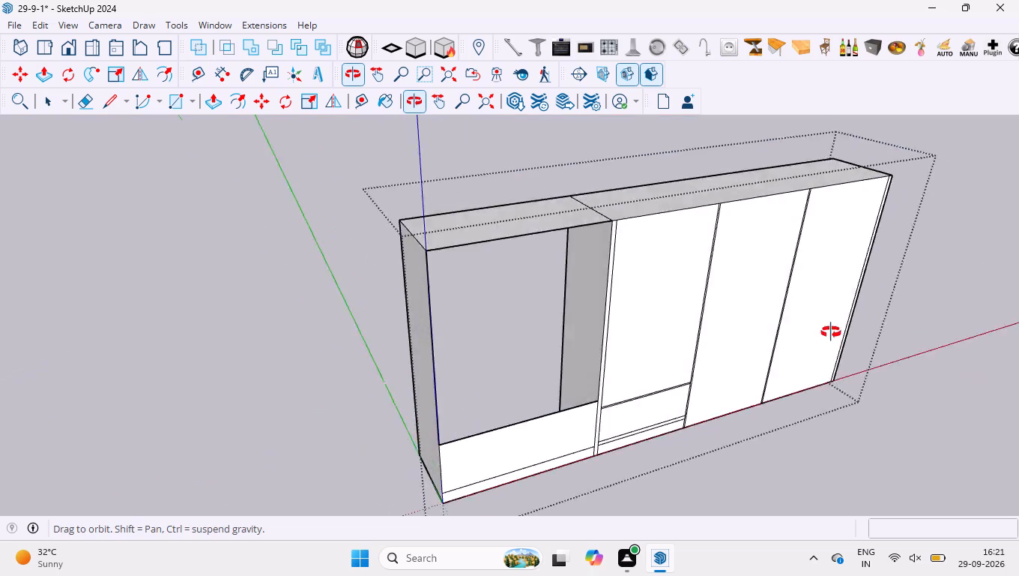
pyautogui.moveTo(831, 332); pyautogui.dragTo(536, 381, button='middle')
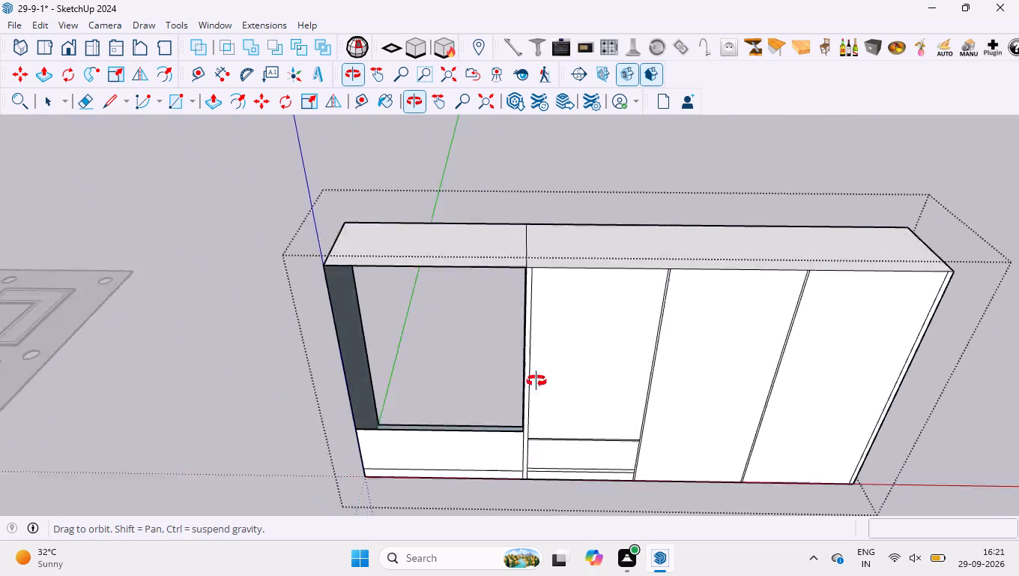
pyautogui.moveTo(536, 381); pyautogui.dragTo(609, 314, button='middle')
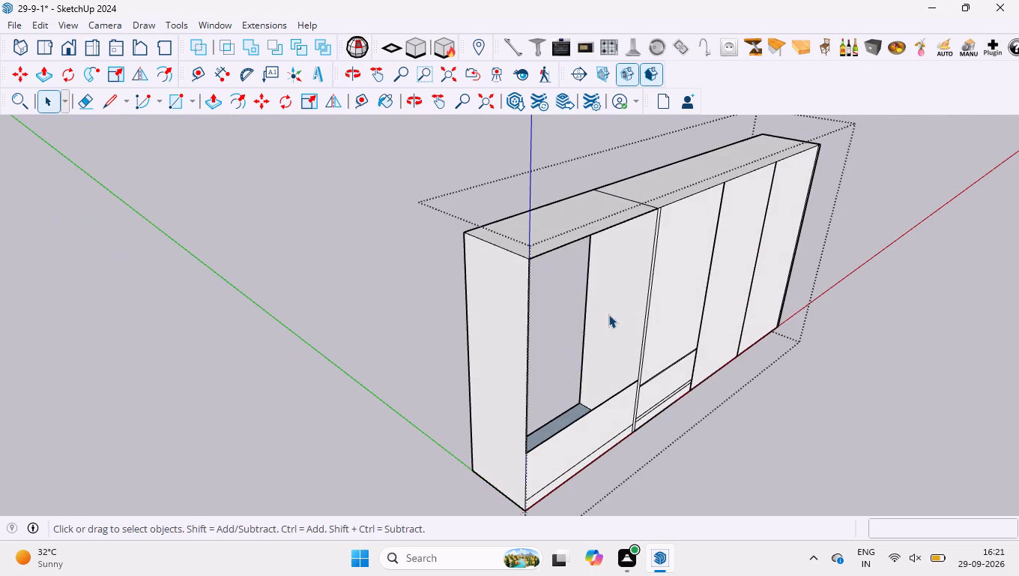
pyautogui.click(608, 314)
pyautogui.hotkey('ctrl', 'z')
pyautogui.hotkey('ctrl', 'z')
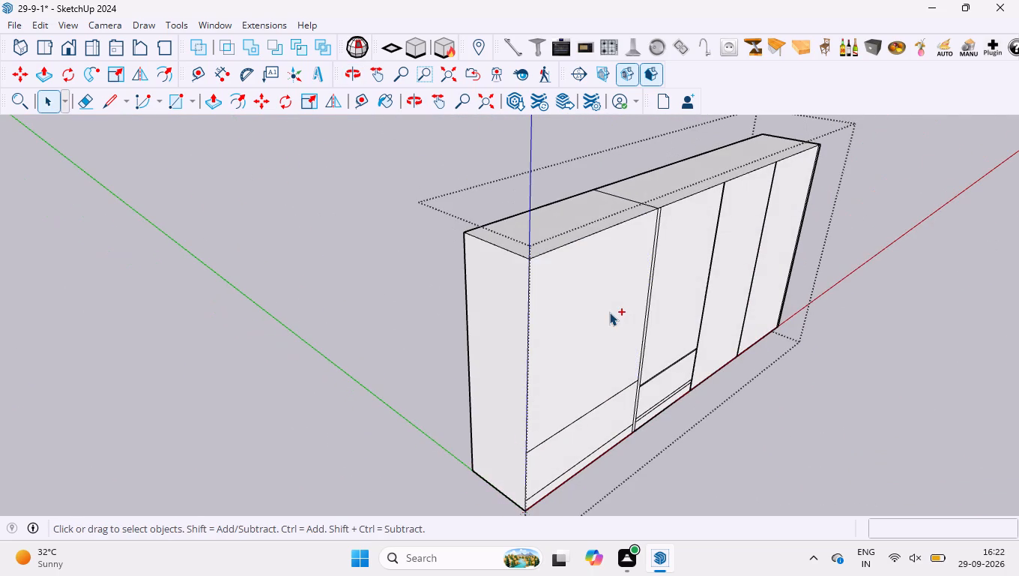
# Draw a line across the block's outer side face from the end of the wide section's horizontal line to the back edge.
pyautogui.scroll(3, 538, 453)
pyautogui.press('l')
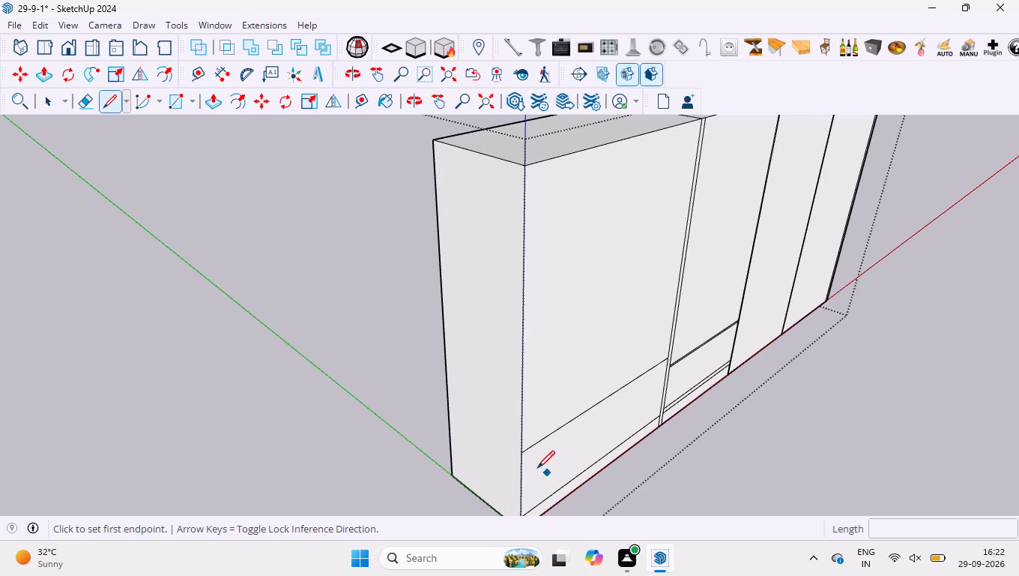
pyautogui.click(523, 450)
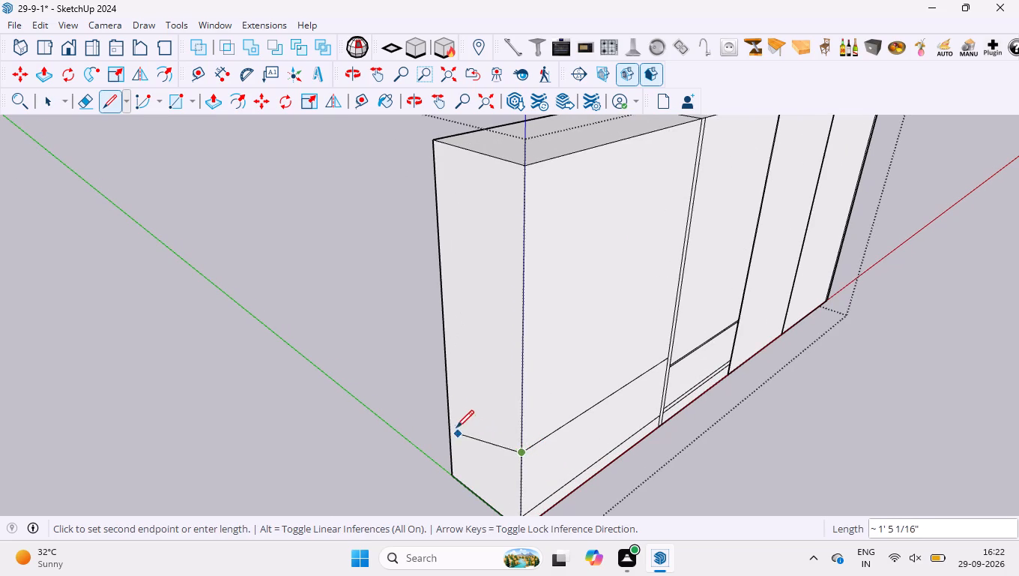
pyautogui.click(451, 406)
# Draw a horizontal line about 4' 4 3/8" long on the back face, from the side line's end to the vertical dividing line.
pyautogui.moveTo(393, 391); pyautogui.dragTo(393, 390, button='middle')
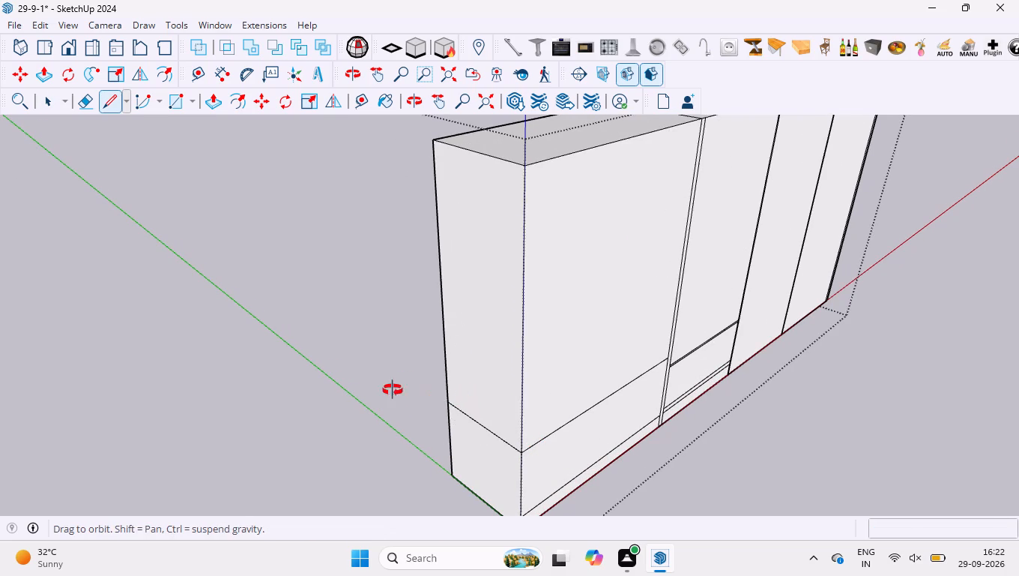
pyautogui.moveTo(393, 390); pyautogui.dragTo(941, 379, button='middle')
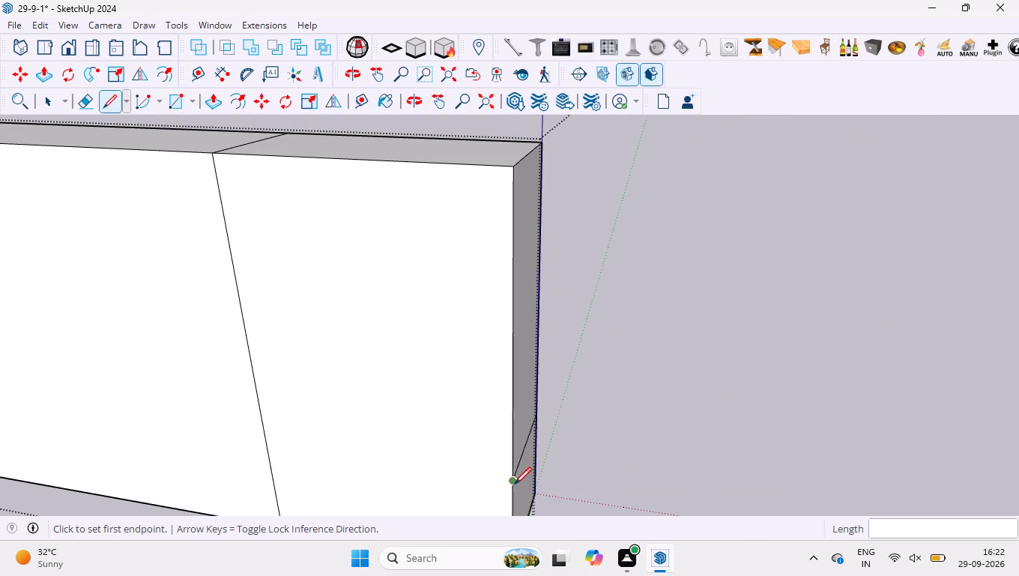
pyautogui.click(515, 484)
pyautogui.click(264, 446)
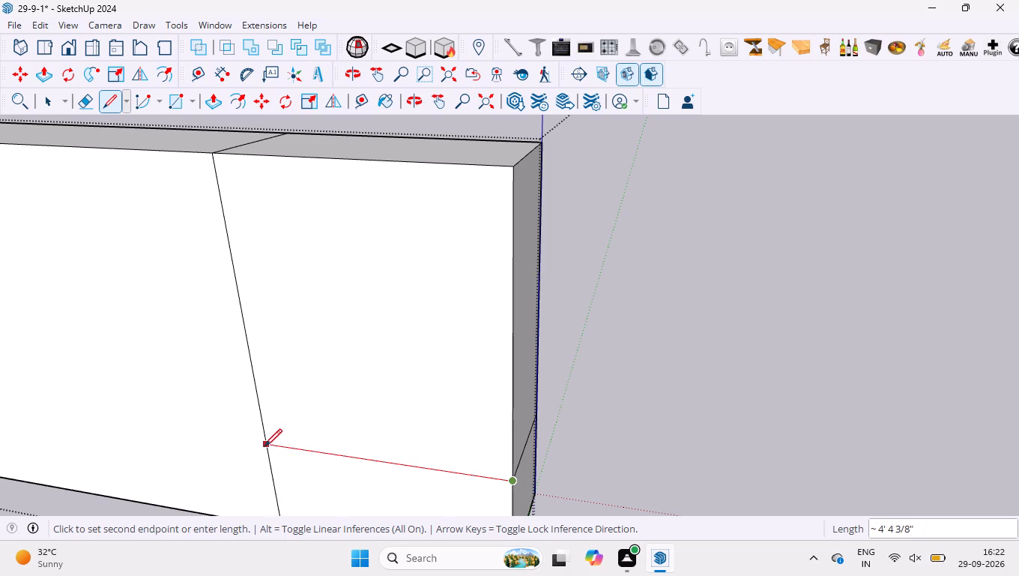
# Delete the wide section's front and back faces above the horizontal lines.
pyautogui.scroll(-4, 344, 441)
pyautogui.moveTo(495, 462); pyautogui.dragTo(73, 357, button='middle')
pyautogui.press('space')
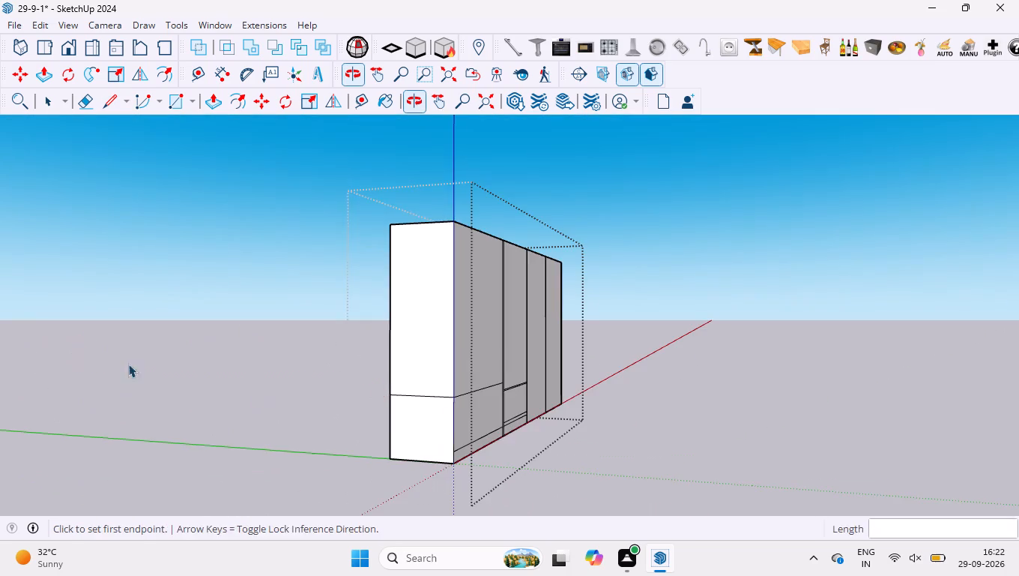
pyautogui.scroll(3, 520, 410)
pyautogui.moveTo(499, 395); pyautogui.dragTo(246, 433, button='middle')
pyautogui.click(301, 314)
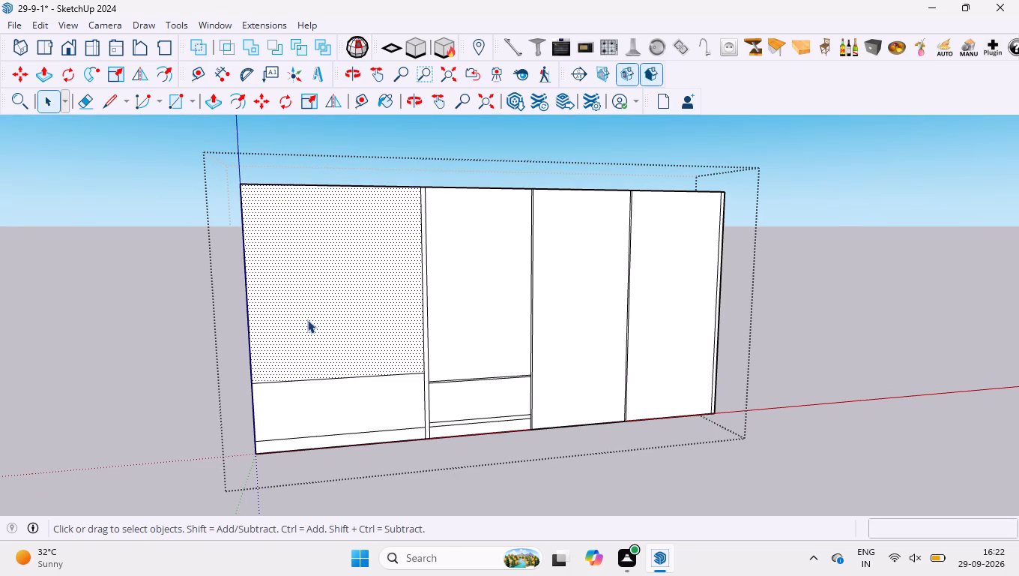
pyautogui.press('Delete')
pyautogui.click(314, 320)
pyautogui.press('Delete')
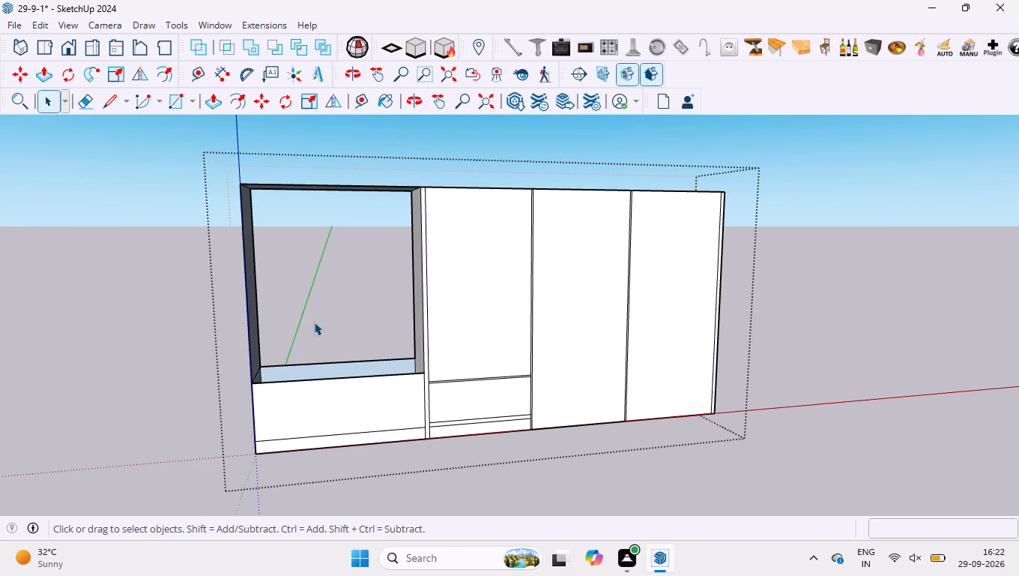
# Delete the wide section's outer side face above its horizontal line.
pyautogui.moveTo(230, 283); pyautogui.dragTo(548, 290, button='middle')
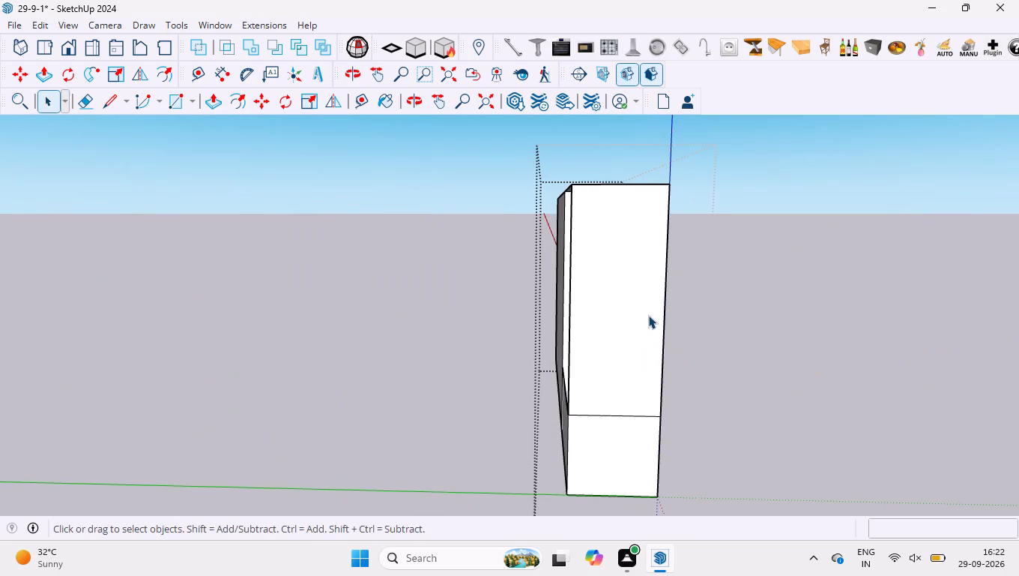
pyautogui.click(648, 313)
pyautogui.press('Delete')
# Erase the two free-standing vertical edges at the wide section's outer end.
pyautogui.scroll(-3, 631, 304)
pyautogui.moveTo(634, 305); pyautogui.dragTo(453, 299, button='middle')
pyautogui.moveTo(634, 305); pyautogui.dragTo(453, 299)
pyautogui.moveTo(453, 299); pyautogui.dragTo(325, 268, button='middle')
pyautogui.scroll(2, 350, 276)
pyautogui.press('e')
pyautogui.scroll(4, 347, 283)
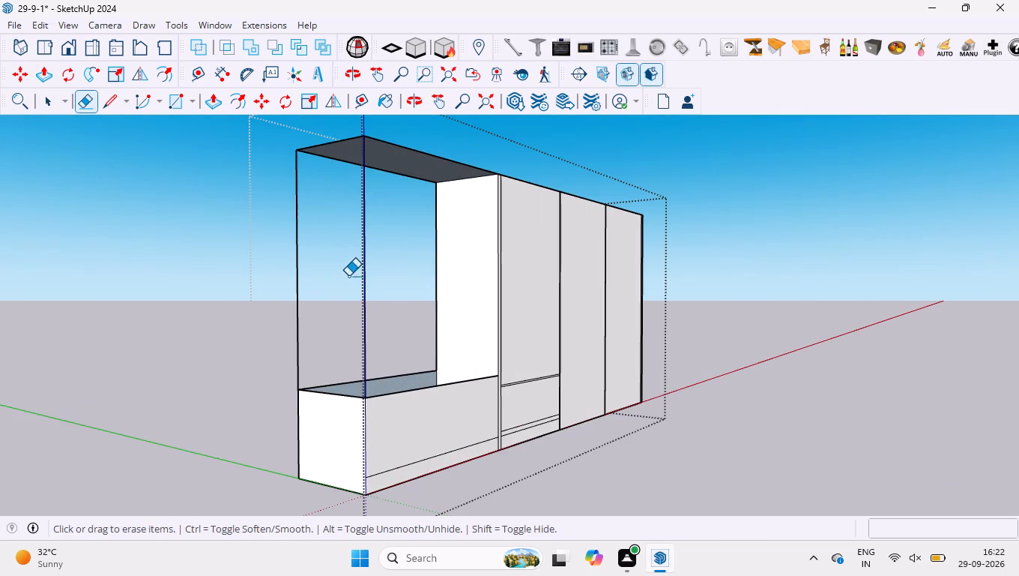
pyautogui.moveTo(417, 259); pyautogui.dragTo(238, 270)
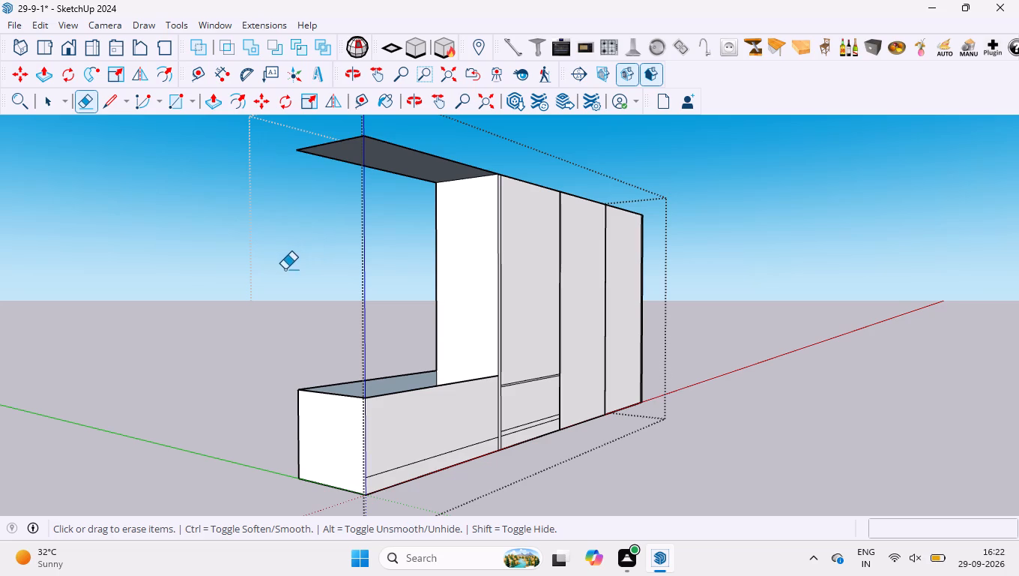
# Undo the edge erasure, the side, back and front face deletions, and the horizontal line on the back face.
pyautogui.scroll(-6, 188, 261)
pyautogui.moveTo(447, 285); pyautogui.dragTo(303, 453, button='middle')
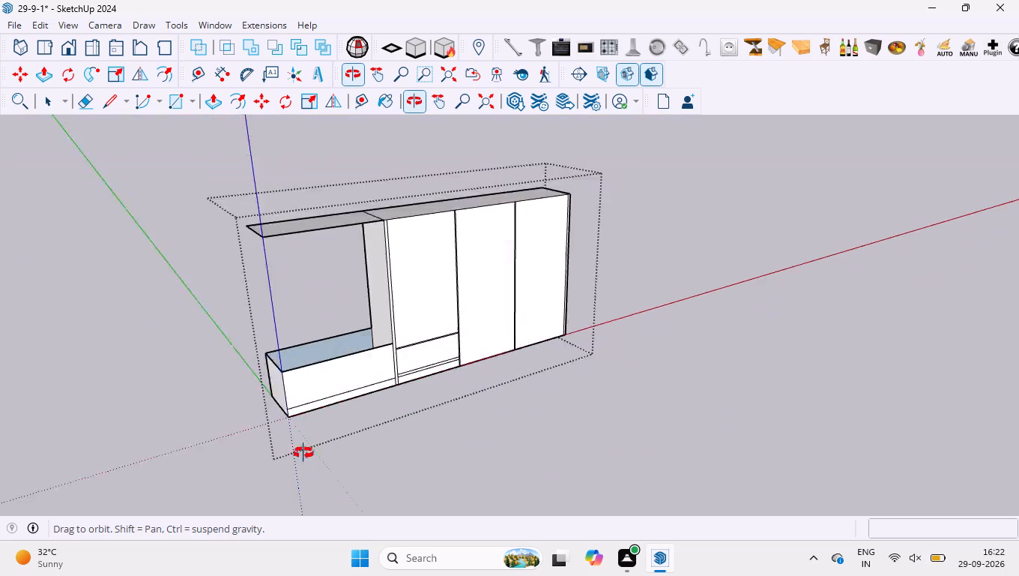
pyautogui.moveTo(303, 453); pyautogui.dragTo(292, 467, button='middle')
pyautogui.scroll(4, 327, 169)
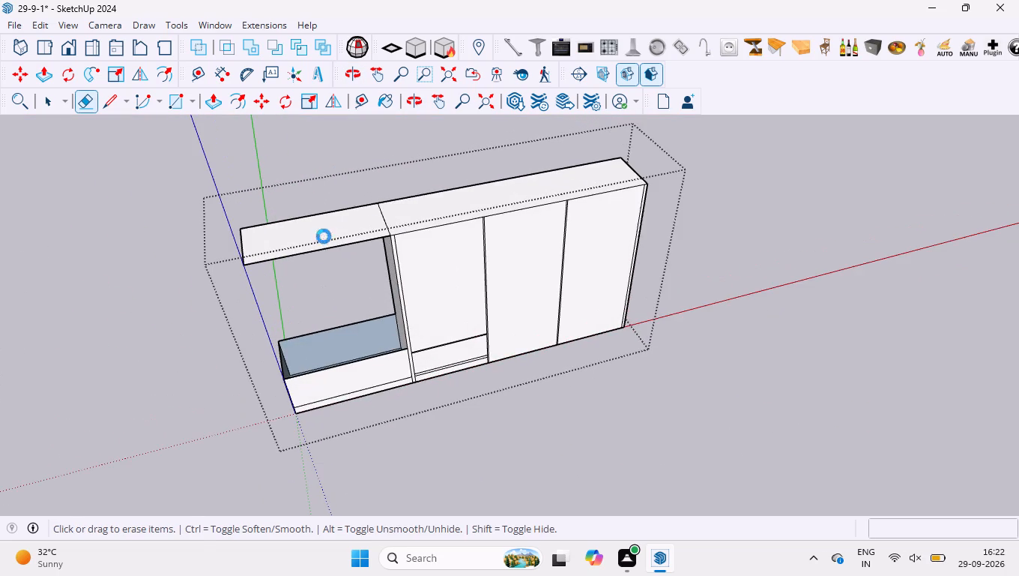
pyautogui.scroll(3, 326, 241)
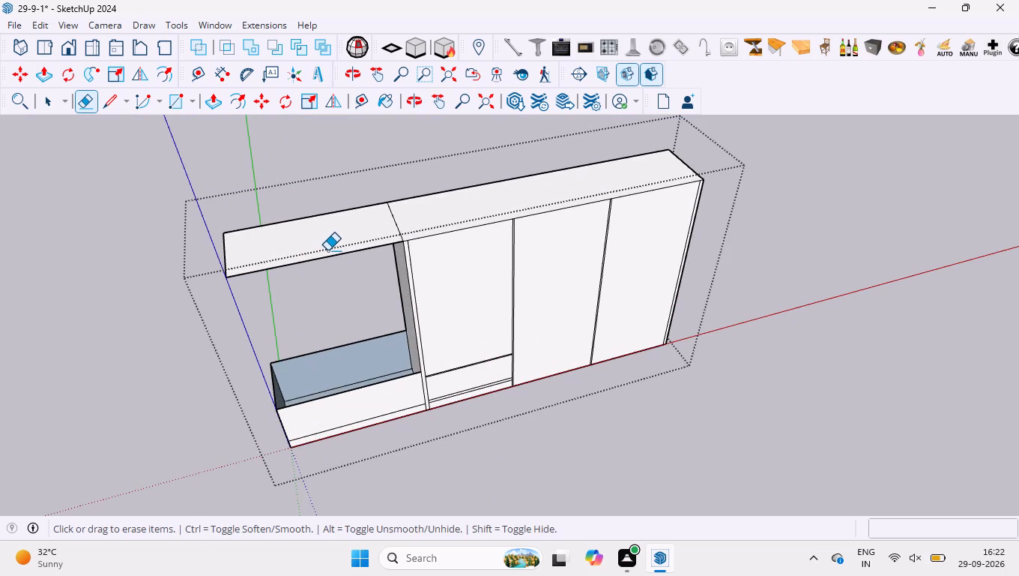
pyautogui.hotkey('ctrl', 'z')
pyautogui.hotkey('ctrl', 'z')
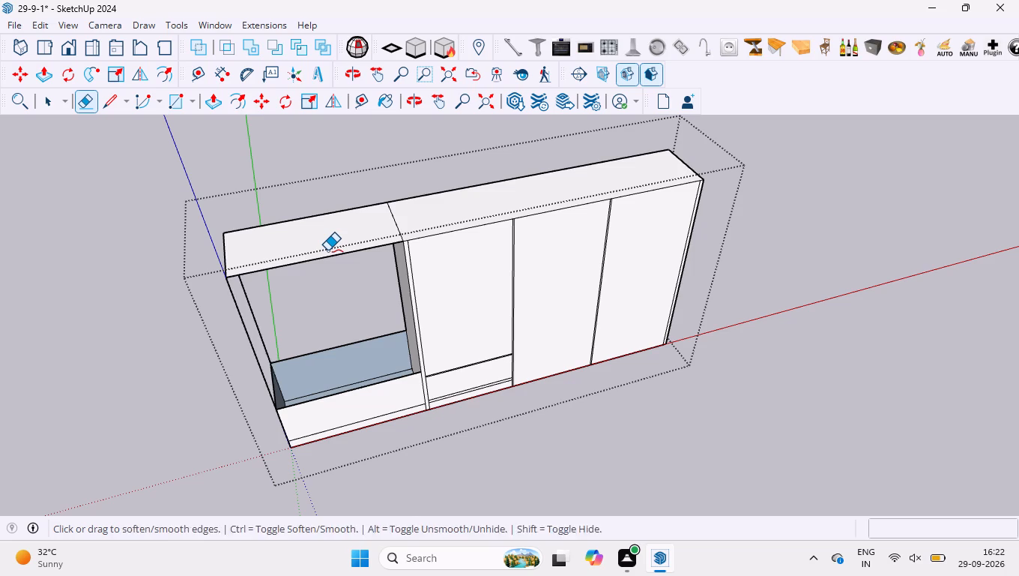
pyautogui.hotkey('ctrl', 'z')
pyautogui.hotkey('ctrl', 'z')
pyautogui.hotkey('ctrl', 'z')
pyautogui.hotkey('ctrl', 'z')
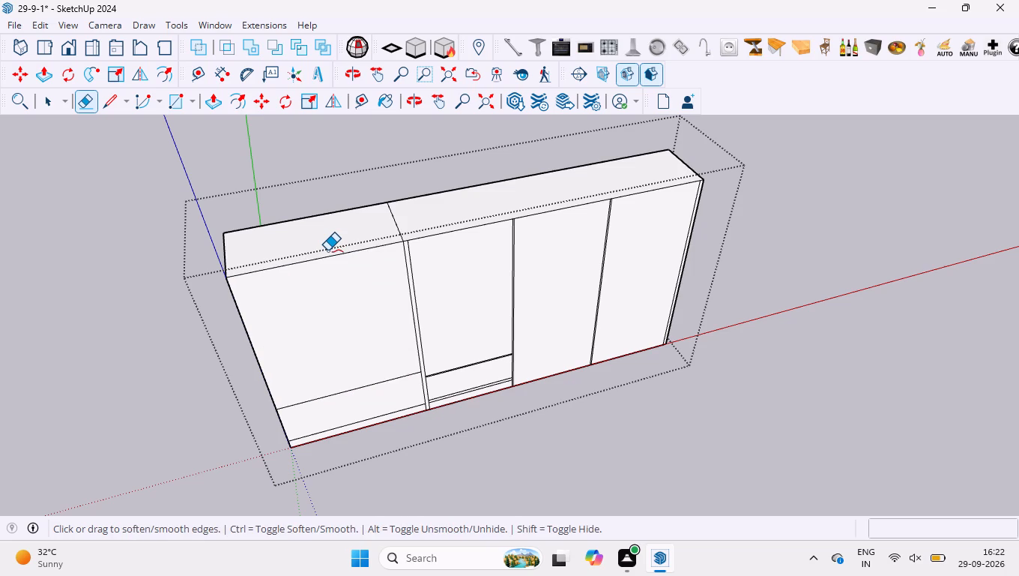
# Draw a horizontal line about 4' 4 3/8" long across the wide section's back face, from the side face's horizontal line to the vertical divider.
pyautogui.press('space')
pyautogui.scroll(-2, 321, 261)
pyautogui.moveTo(258, 309); pyautogui.dragTo(844, 254, button='middle')
pyautogui.scroll(4, 721, 374)
pyautogui.press('l')
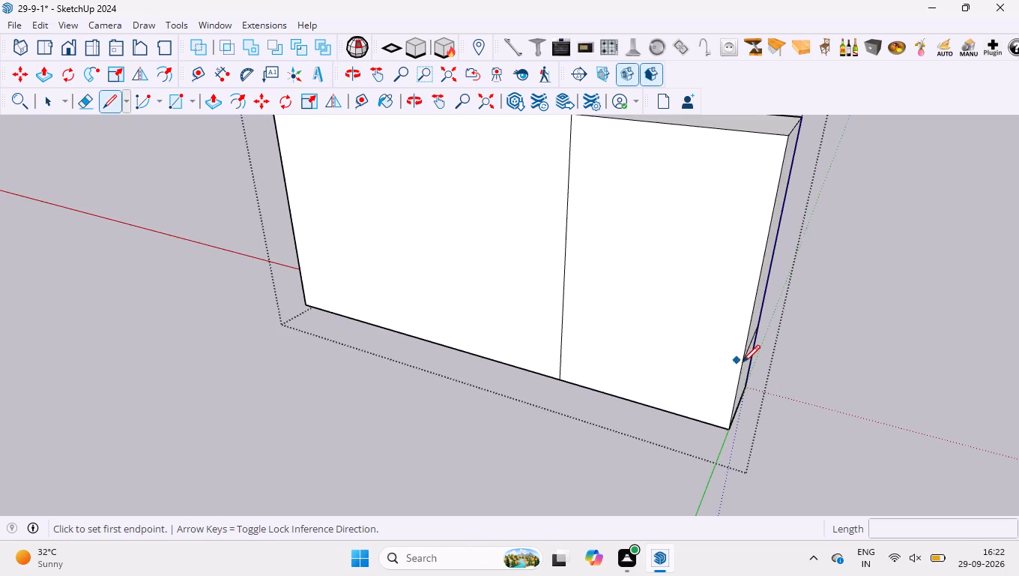
pyautogui.click(741, 361)
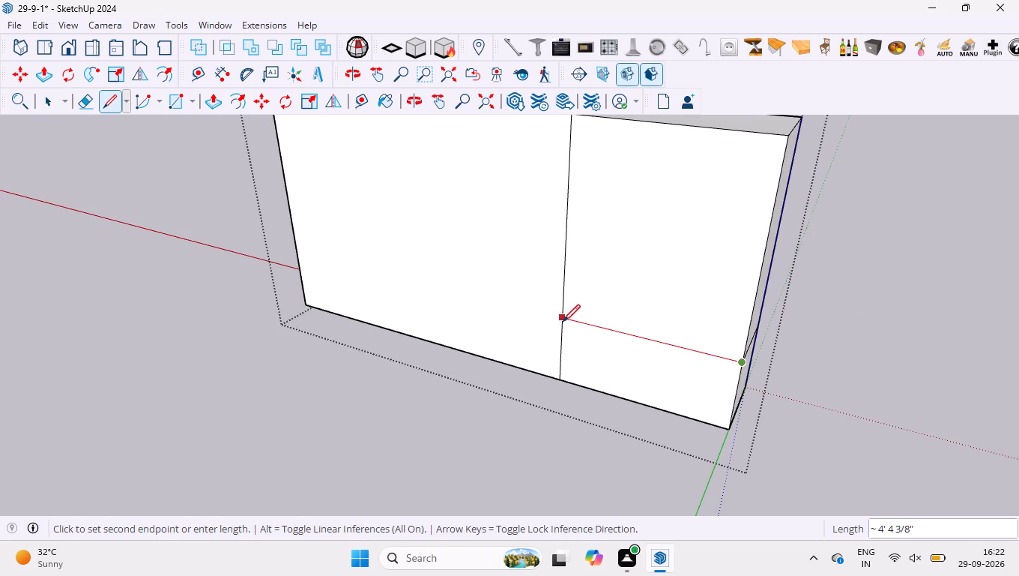
pyautogui.click(564, 320)
pyautogui.press('space')
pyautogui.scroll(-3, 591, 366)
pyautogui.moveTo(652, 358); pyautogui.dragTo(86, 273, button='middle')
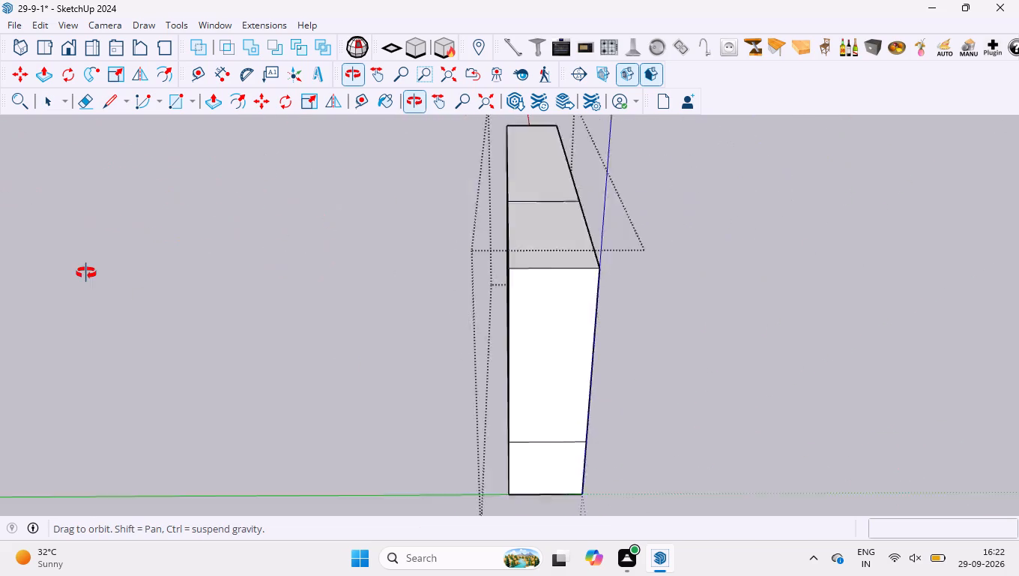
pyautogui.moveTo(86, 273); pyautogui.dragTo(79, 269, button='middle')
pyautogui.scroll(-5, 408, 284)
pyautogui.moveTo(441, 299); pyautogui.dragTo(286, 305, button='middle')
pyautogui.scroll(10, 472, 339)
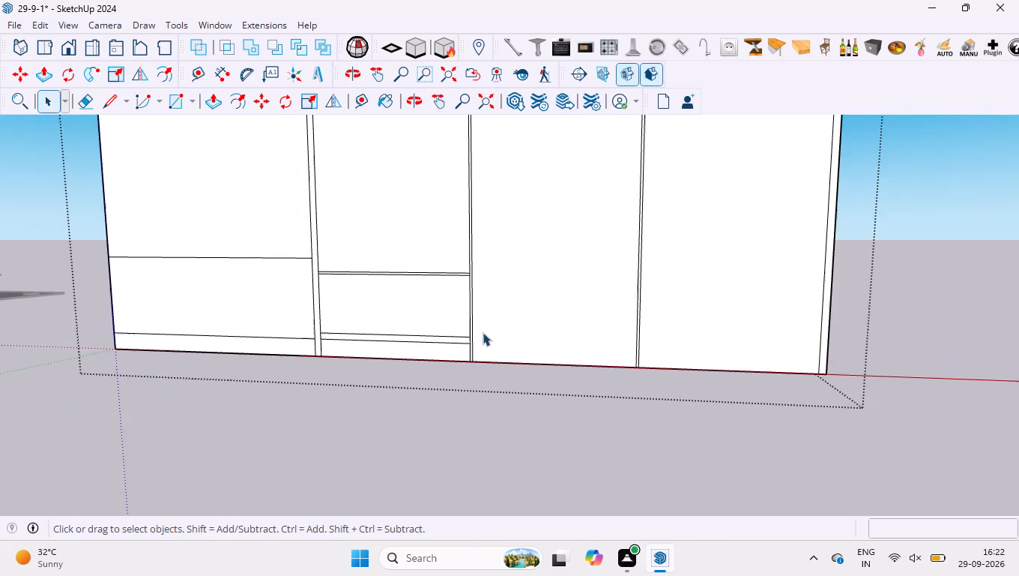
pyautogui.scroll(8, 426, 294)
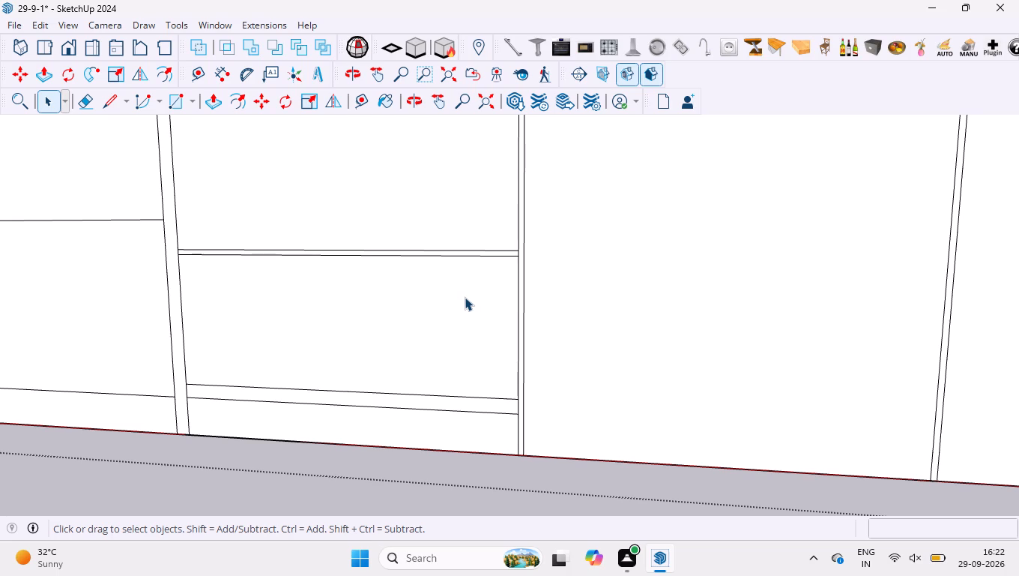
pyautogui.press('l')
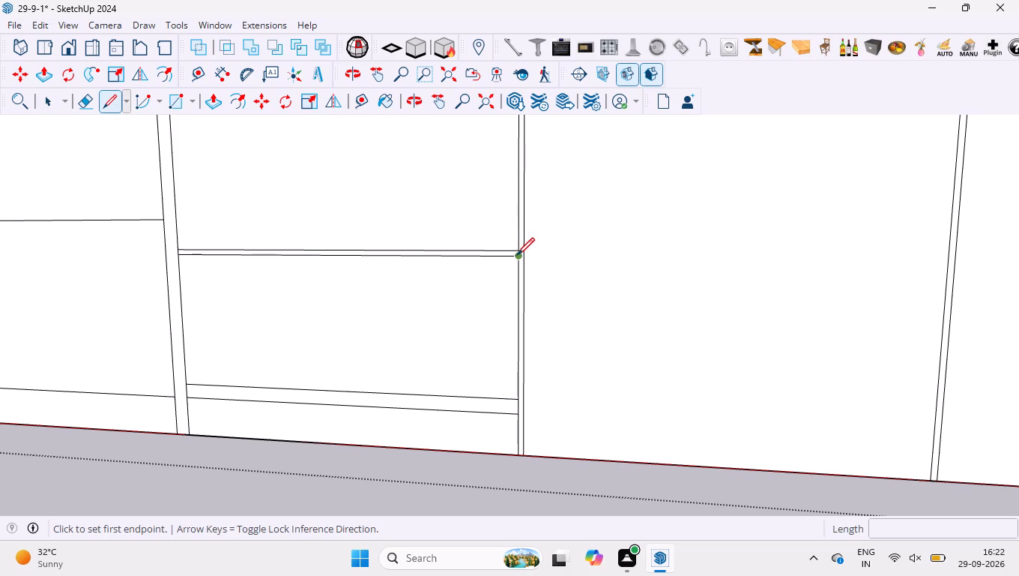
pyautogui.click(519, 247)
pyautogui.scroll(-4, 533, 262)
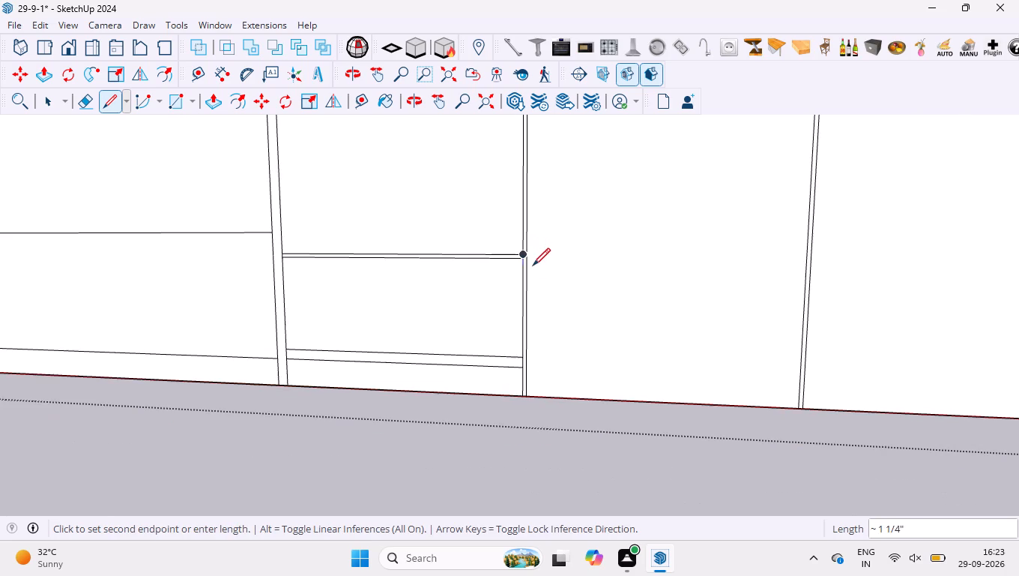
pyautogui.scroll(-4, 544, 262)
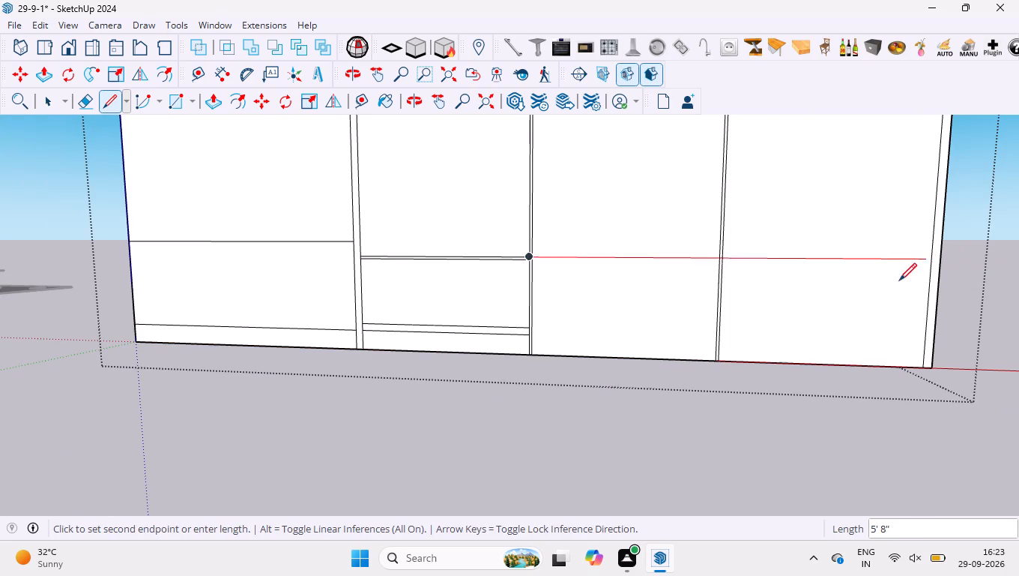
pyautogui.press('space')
# Erase the horizontal shelf lines, vertical divider lines and end panel line on the front beyond the wide section's double divider.
pyautogui.scroll(3, 430, 257)
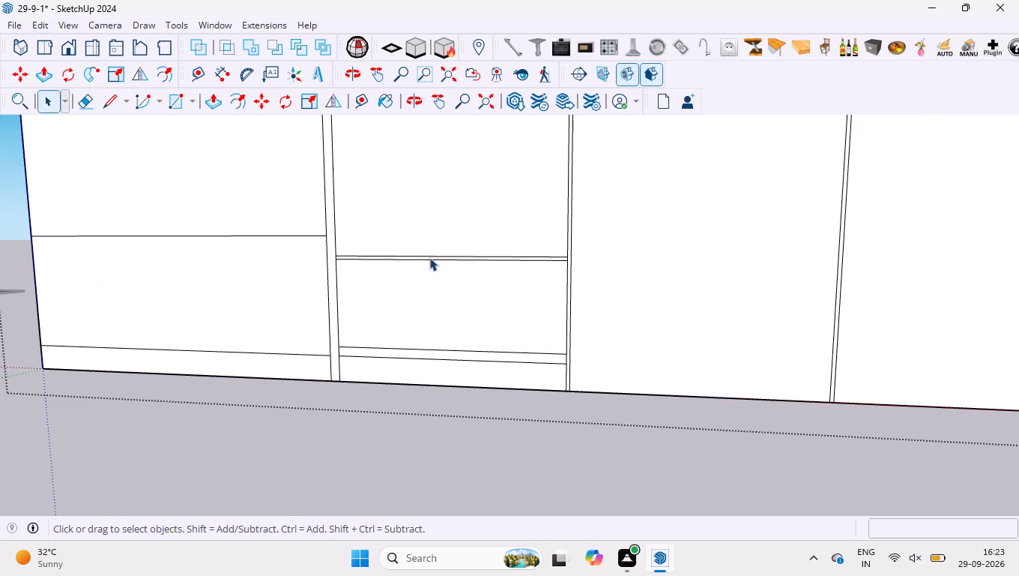
pyautogui.press('e')
pyautogui.moveTo(429, 240); pyautogui.dragTo(433, 364)
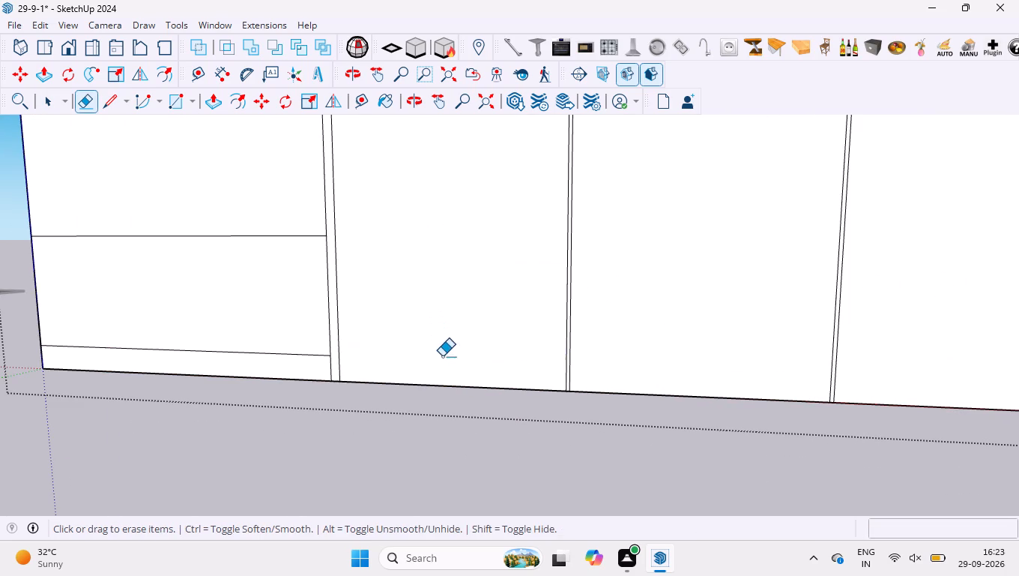
pyautogui.scroll(-4, 444, 361)
pyautogui.moveTo(478, 306); pyautogui.dragTo(742, 297)
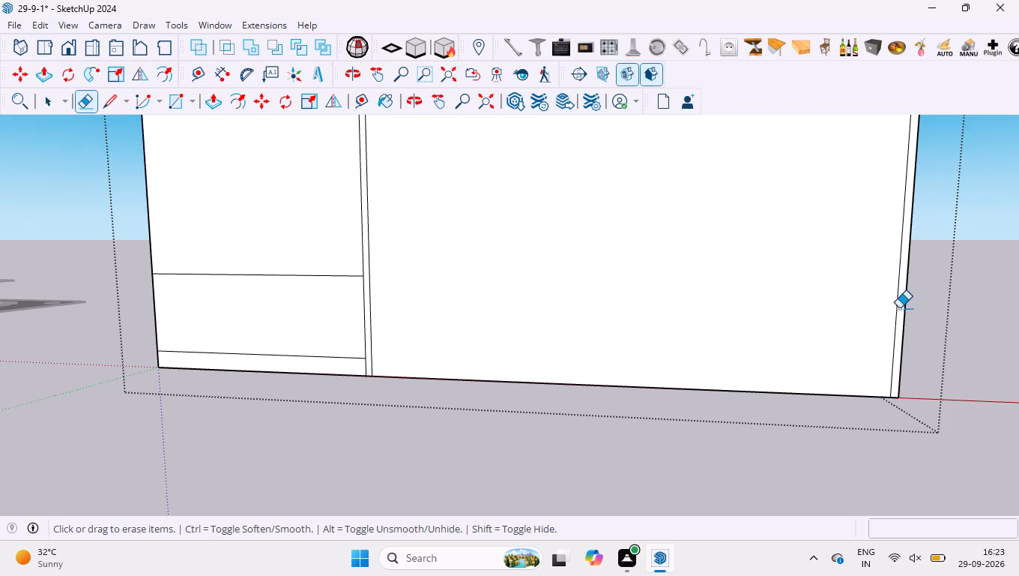
pyautogui.scroll(7, 899, 308)
pyautogui.moveTo(921, 292); pyautogui.dragTo(779, 295)
pyautogui.scroll(-6, 737, 328)
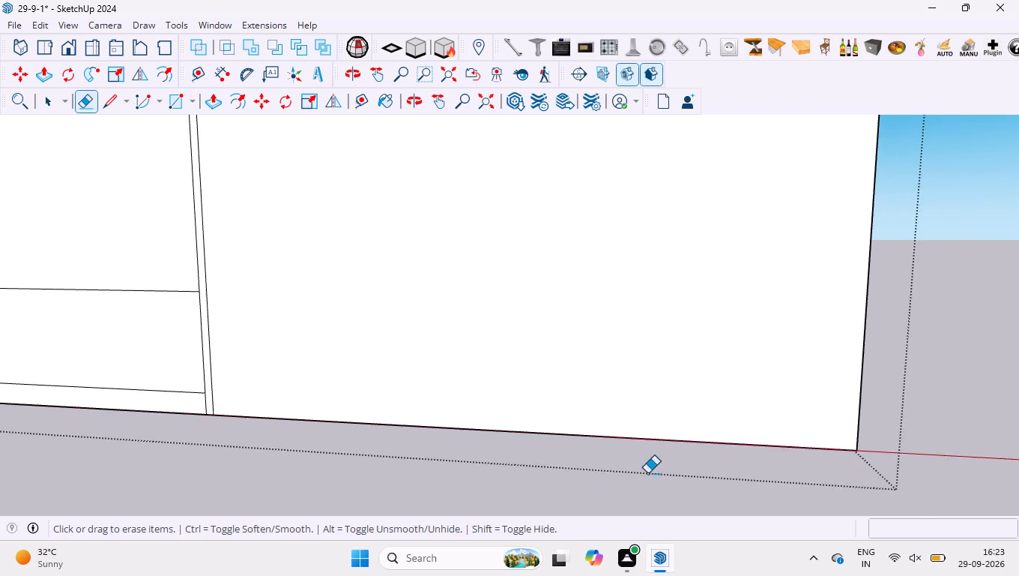
pyautogui.scroll(-7, 647, 473)
pyautogui.scroll(-5, 363, 376)
pyautogui.moveTo(362, 378); pyautogui.dragTo(429, 365, button='middle')
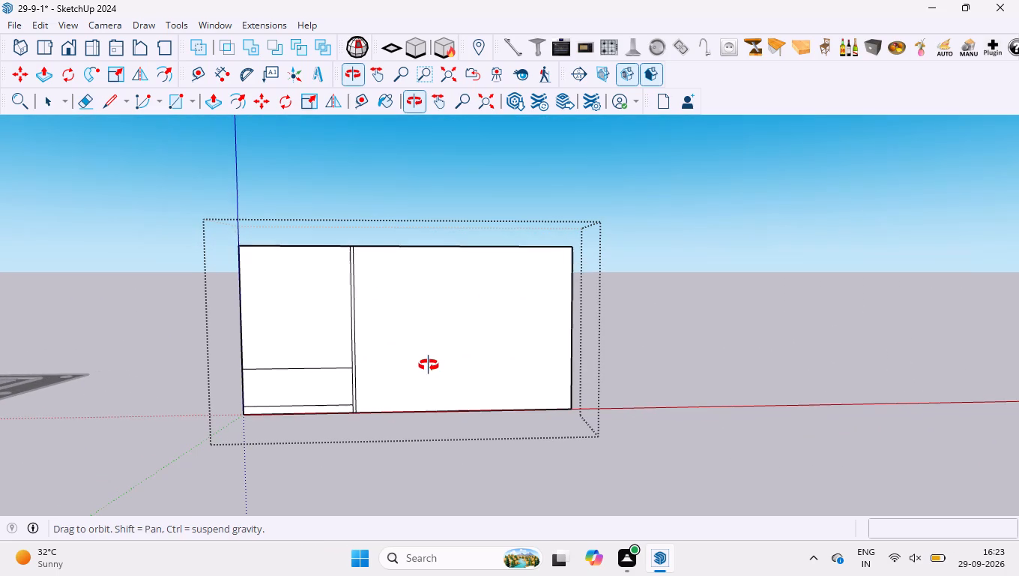
pyautogui.moveTo(429, 365); pyautogui.dragTo(429, 365, button='middle')
pyautogui.scroll(3, 345, 352)
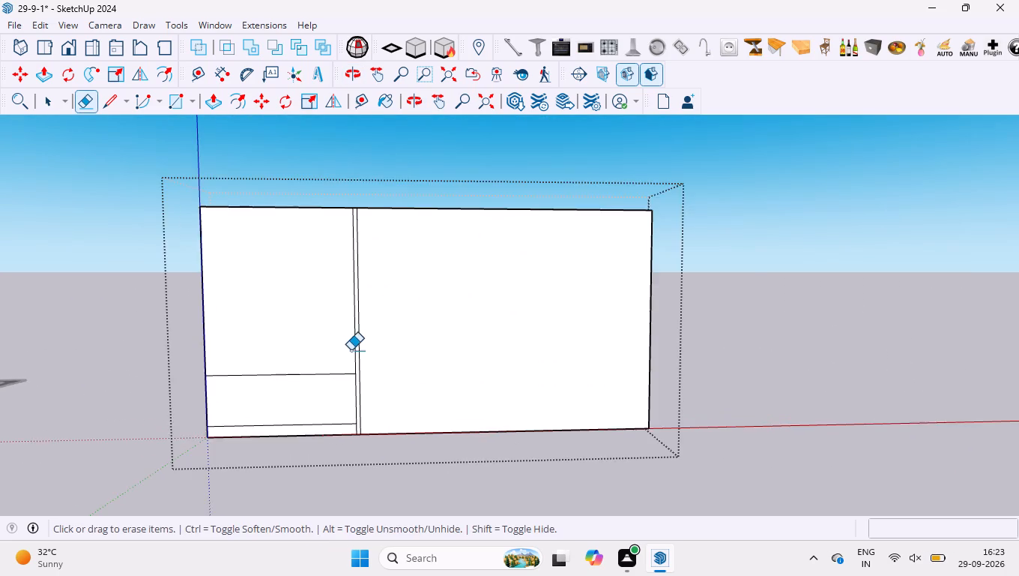
pyautogui.scroll(3, 351, 350)
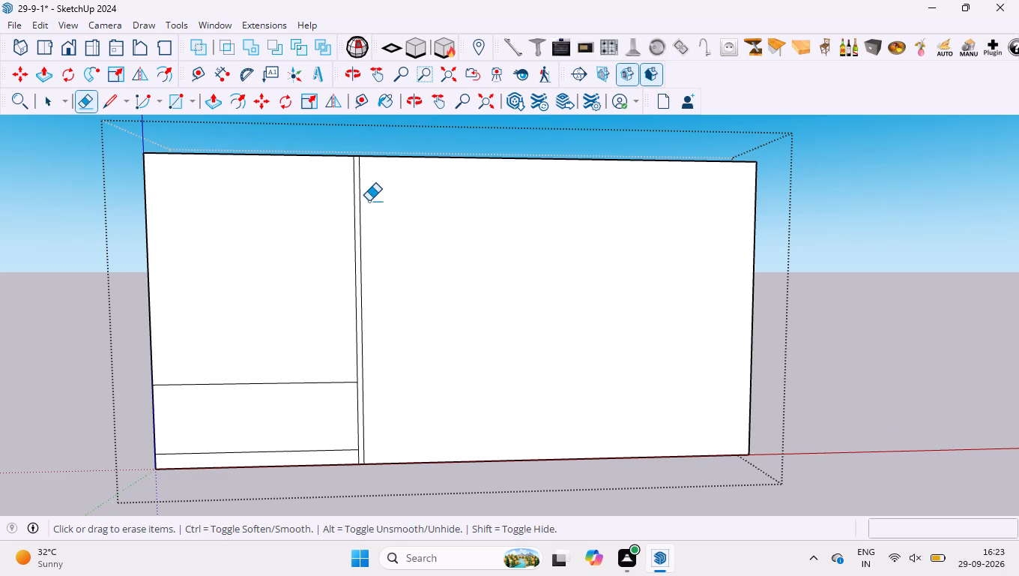
pyautogui.scroll(-3, 339, 316)
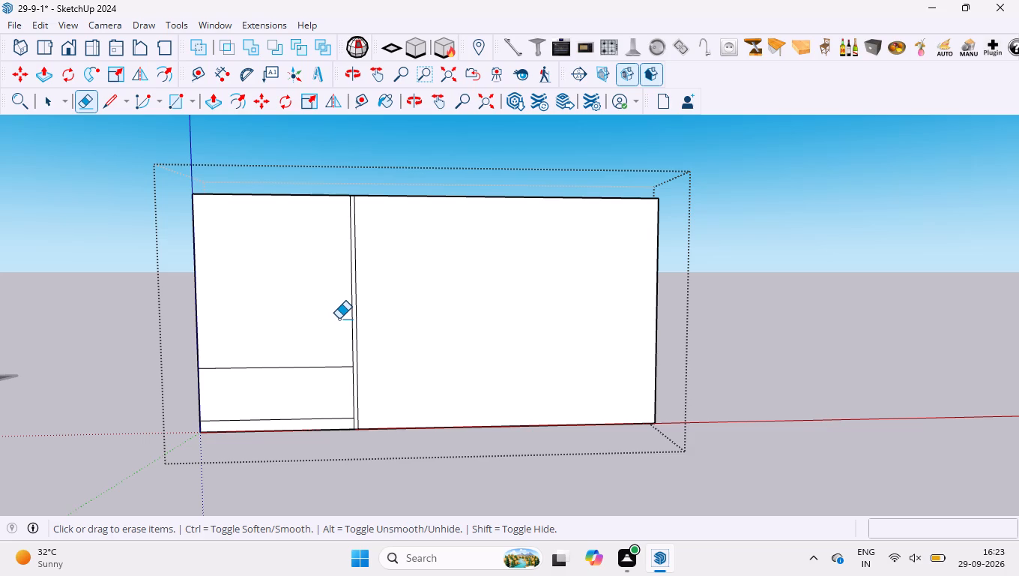
pyautogui.press('space')
# Dimension the cabinet front's overall height and overall length, placing both on the front face, and close the cabinet group.
pyautogui.scroll(-4, 419, 277)
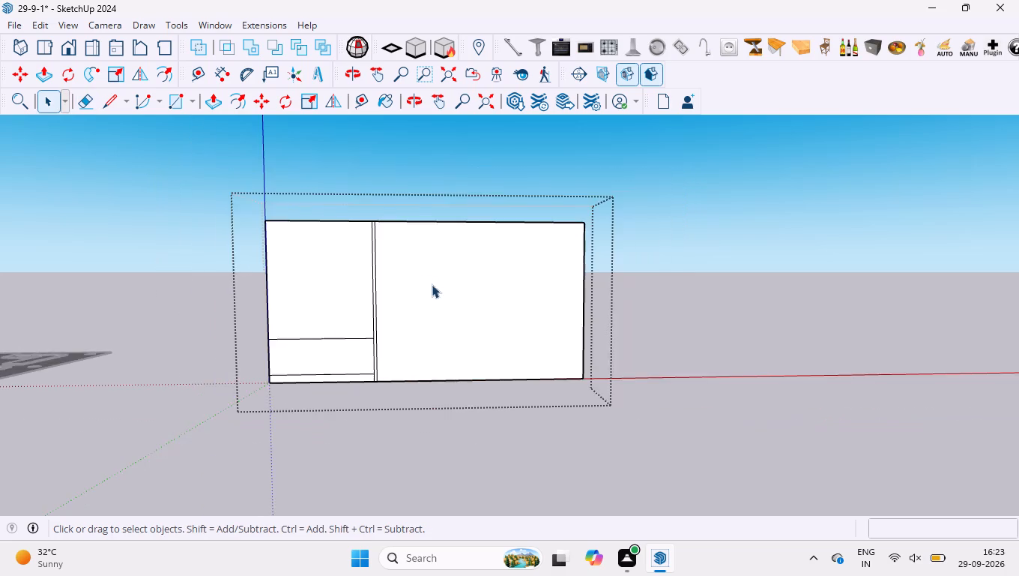
pyautogui.scroll(3, 598, 321)
pyautogui.click(223, 79)
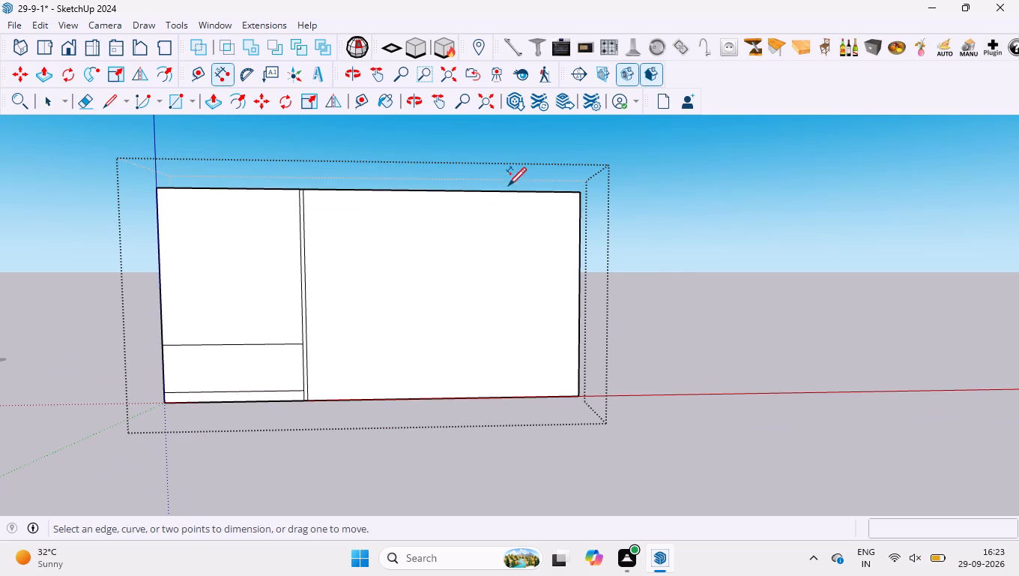
pyautogui.click(583, 192)
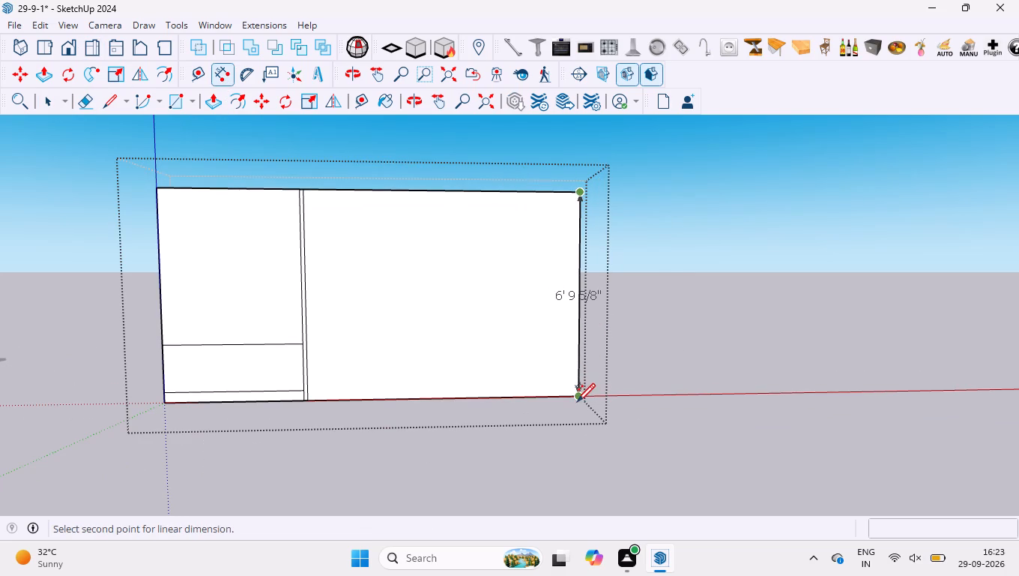
pyautogui.click(578, 400)
pyautogui.click(508, 361)
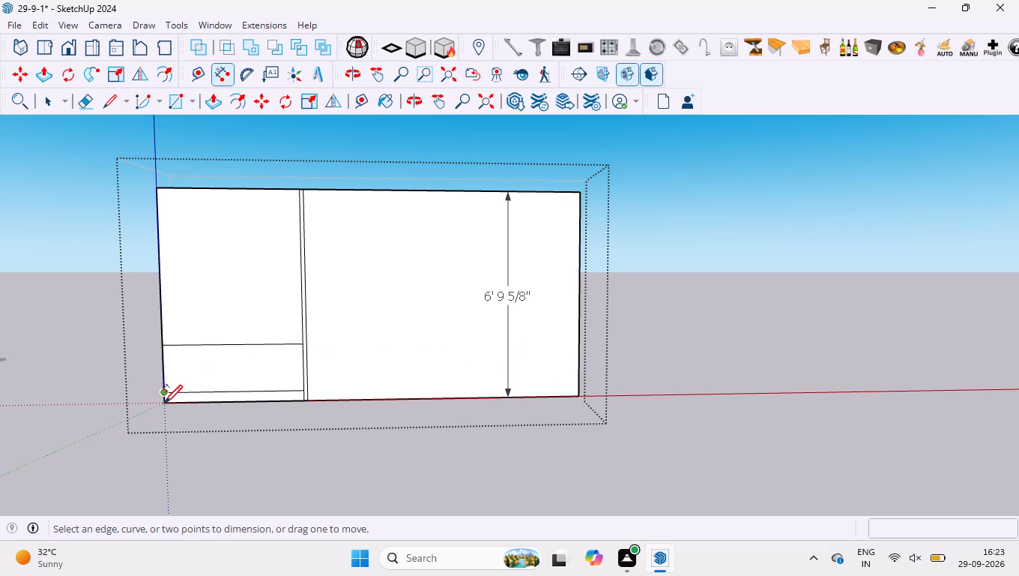
pyautogui.click(164, 402)
pyautogui.click(576, 397)
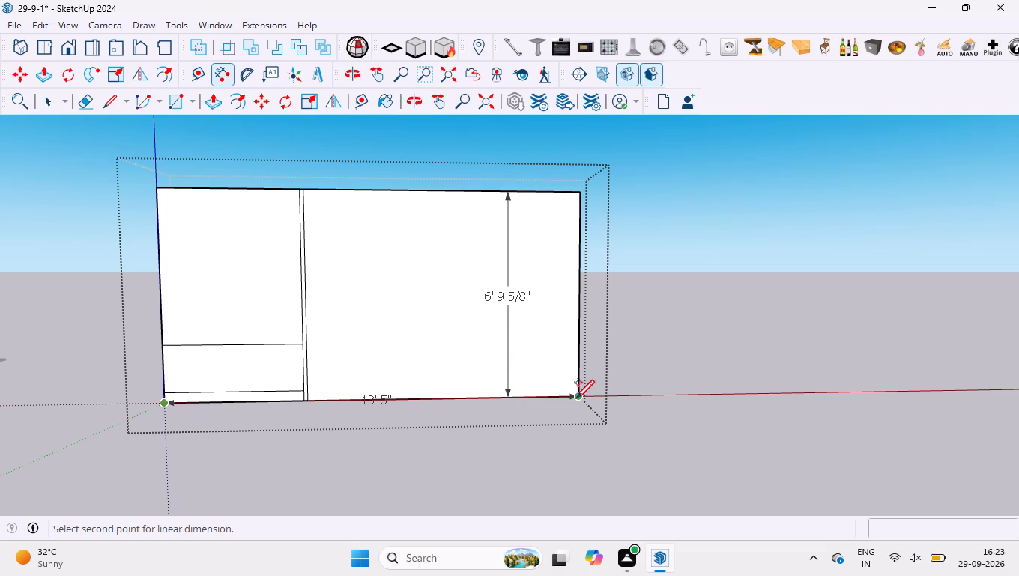
pyautogui.click(570, 364)
pyautogui.scroll(-4, 330, 324)
pyautogui.press('space')
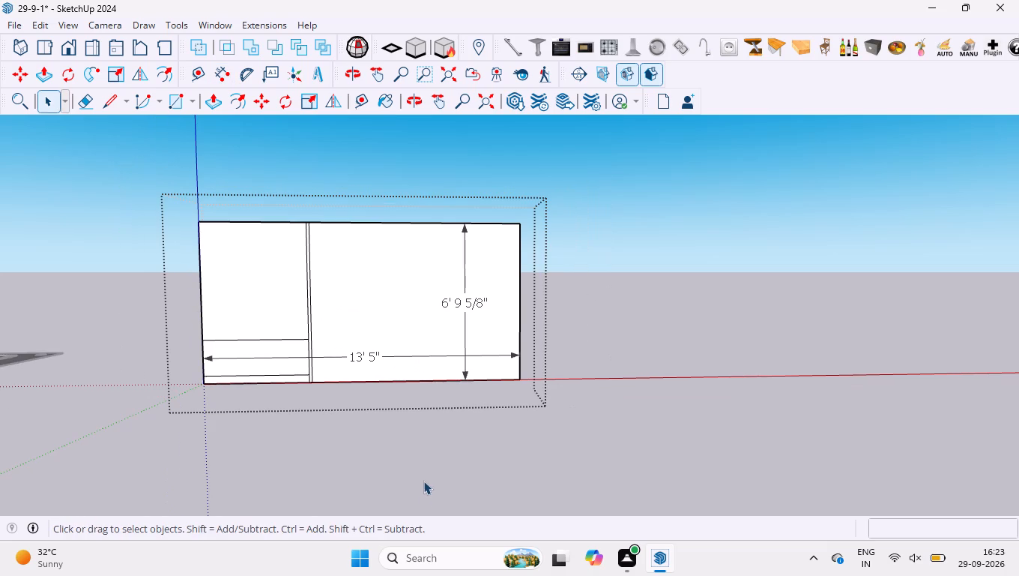
pyautogui.click(423, 481)
# Start a new empty group for geometry beside the cabinet block.
pyautogui.scroll(-5, 403, 400)
pyautogui.scroll(3, 504, 409)
pyautogui.moveTo(520, 403); pyautogui.dragTo(552, 427, button='middle')
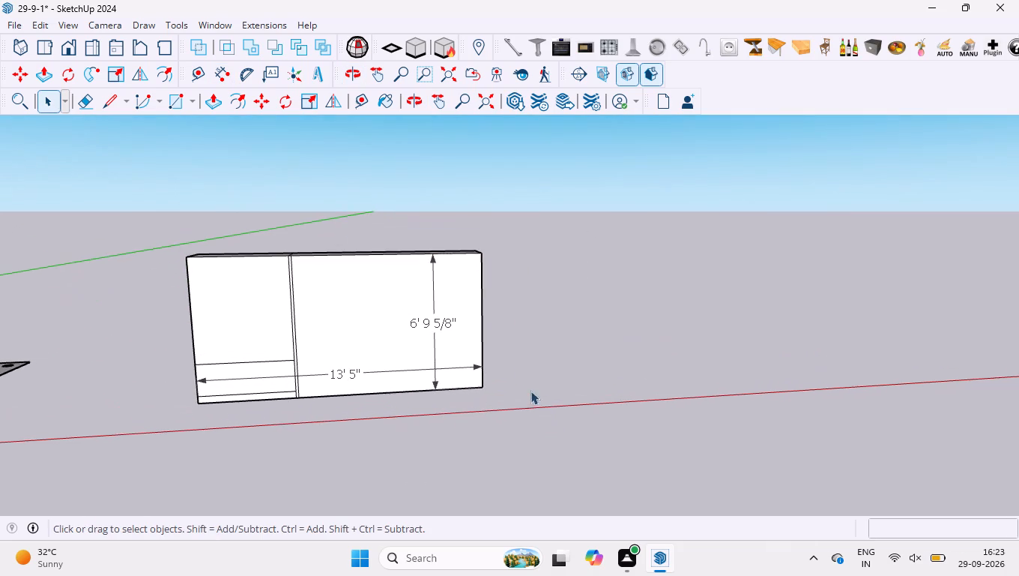
pyautogui.scroll(-4, 515, 366)
pyautogui.rightClick(648, 344)
pyautogui.click(672, 392)
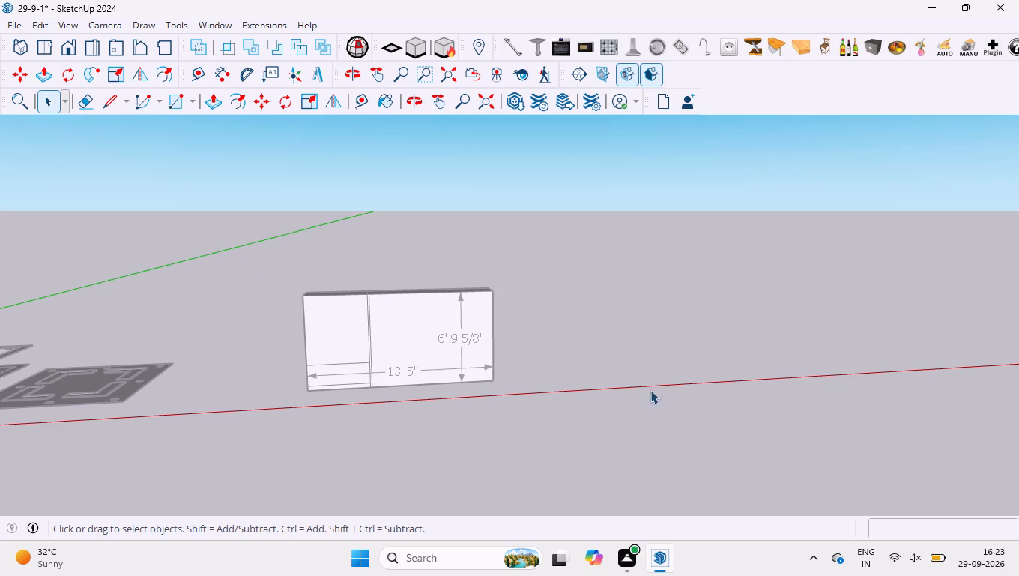
# Draw a 13'5" by 2' rectangle on the ground beside the cabinet block's outer end.
pyautogui.press('r')
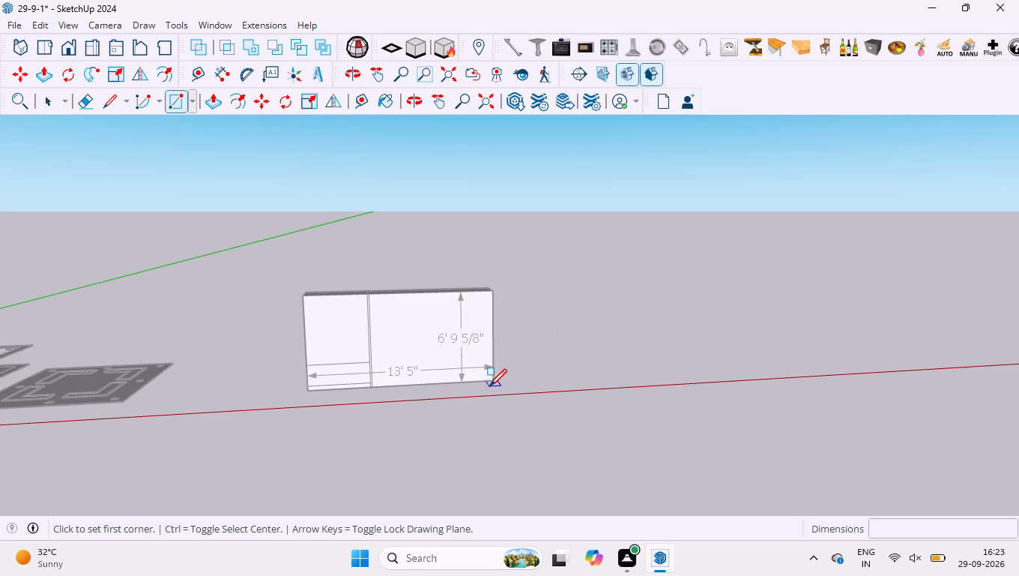
pyautogui.click(601, 372)
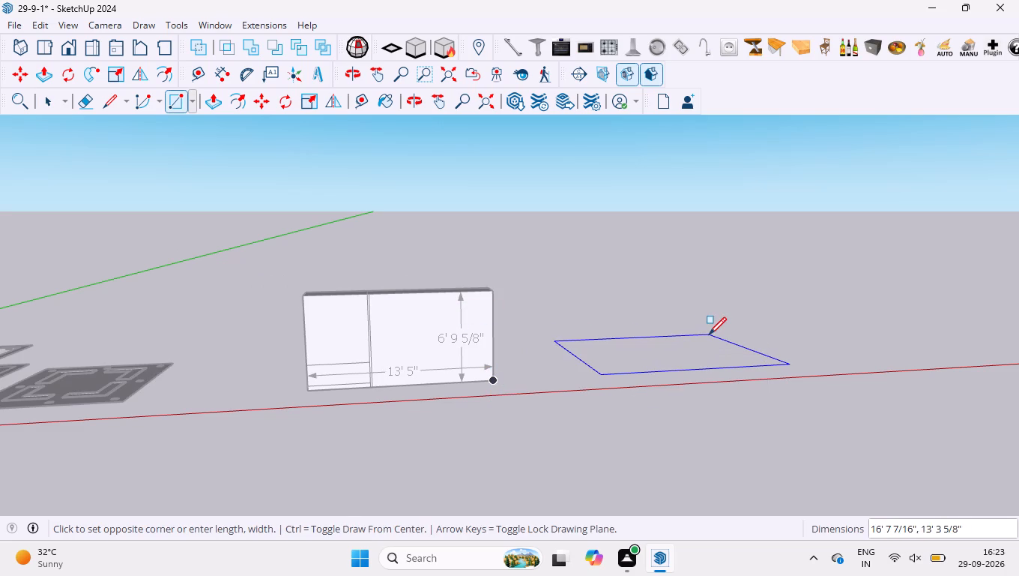
pyautogui.write("13'")
pyautogui.write('5"')
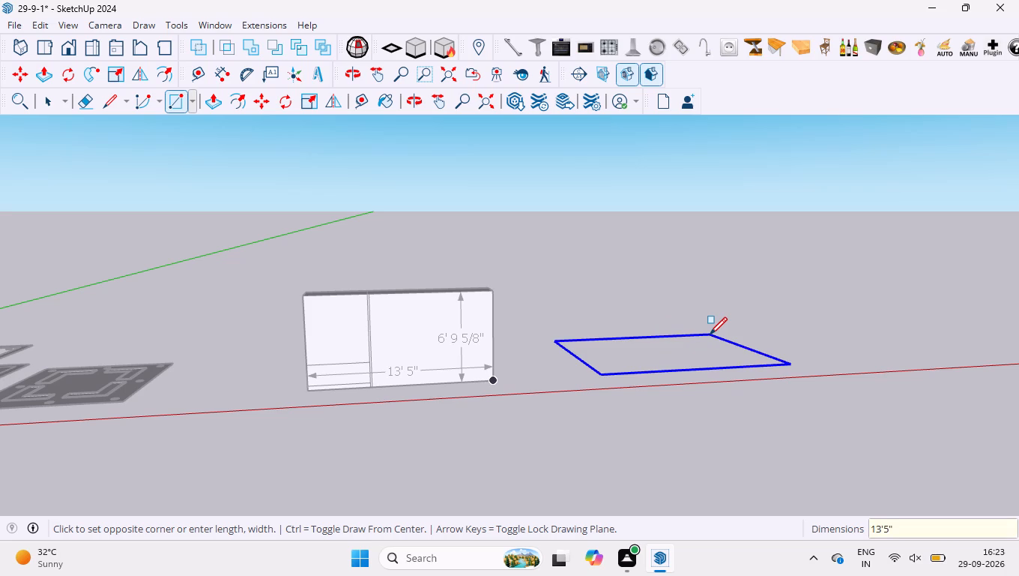
pyautogui.write(",2'")
pyautogui.press('Return')
pyautogui.scroll(7, 705, 339)
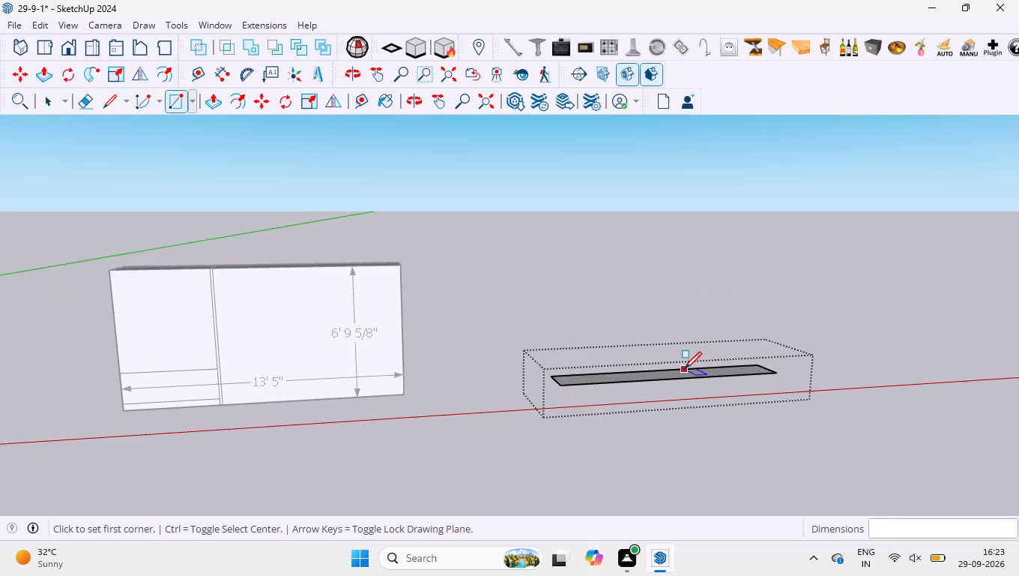
pyautogui.press('space')
# Extrude the 13'5" by 2' rectangle upward by 6'9 5/8" and close the new block's group.
pyautogui.scroll(3, 689, 368)
pyautogui.moveTo(686, 367); pyautogui.dragTo(699, 416, button='middle')
pyautogui.scroll(-2, 699, 417)
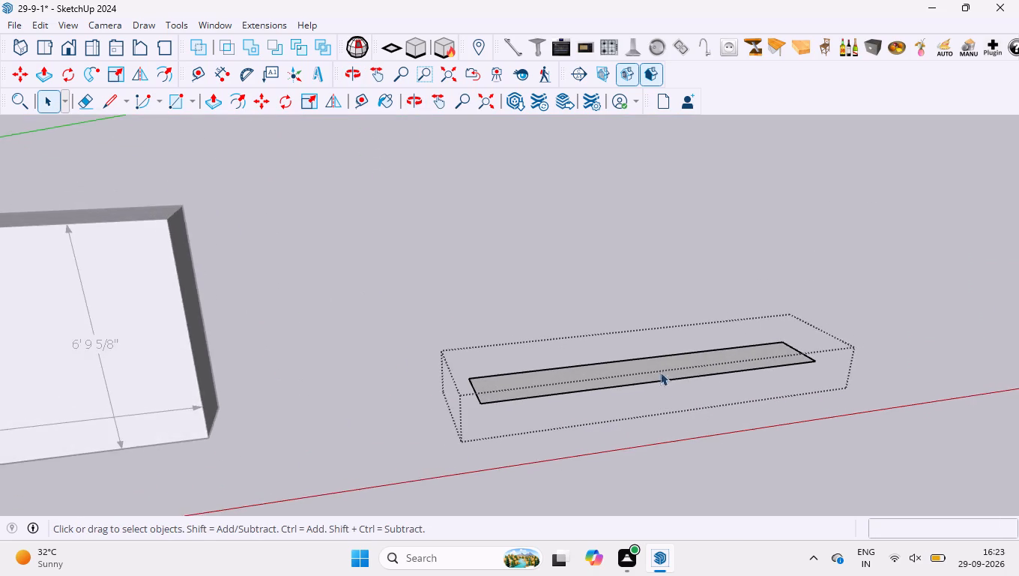
pyautogui.scroll(-3, 660, 372)
pyautogui.scroll(3, 661, 364)
pyautogui.click(661, 367)
pyautogui.doubleClick(663, 366)
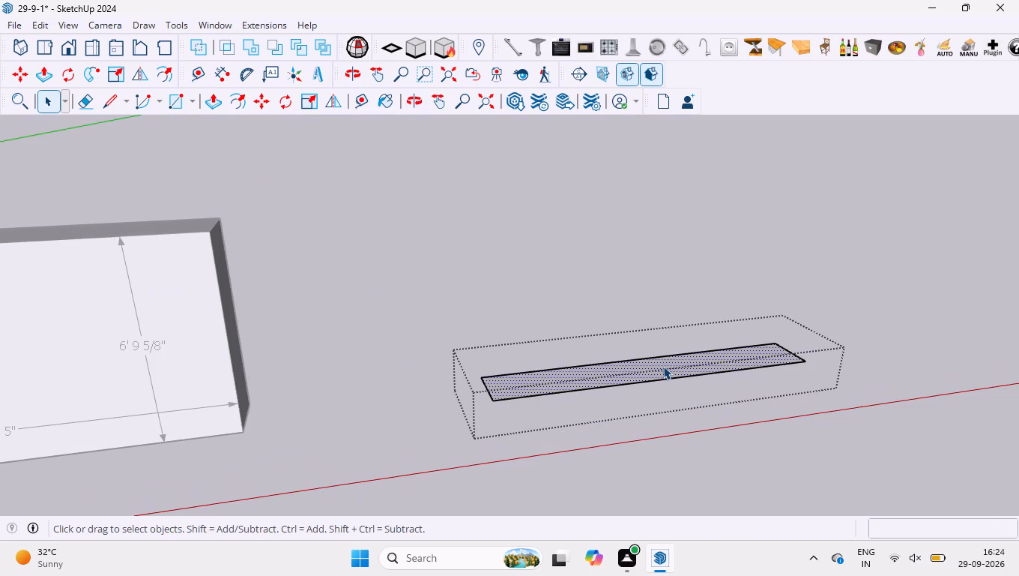
pyautogui.press('p')
pyautogui.click(663, 366)
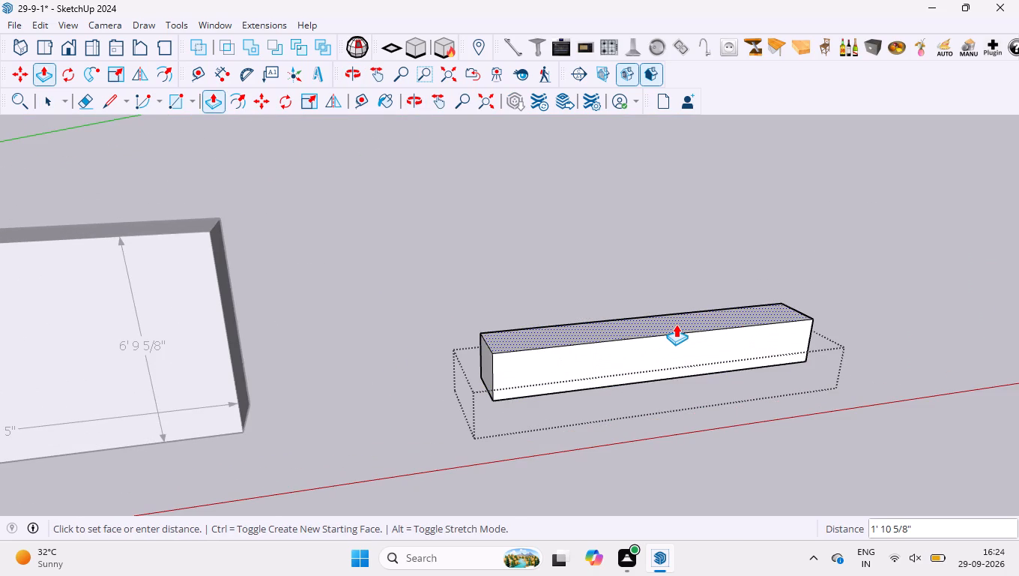
pyautogui.press('6')
pyautogui.press("'")
pyautogui.press('9')
pyautogui.press('space')
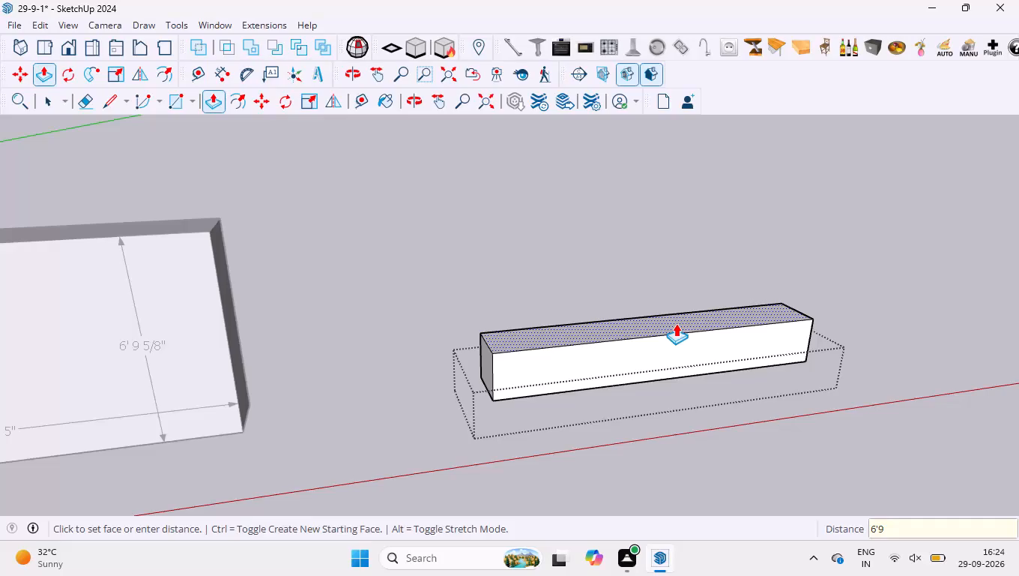
pyautogui.write('5/8"')
pyautogui.press('Return')
pyautogui.press('v')
pyautogui.scroll(-8, 620, 296)
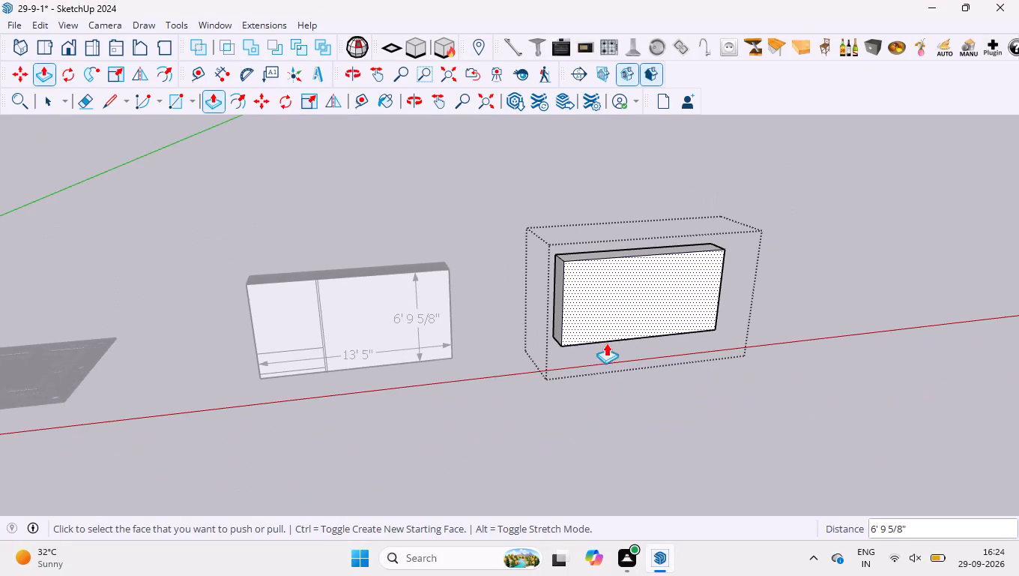
pyautogui.press('space')
pyautogui.click(514, 363)
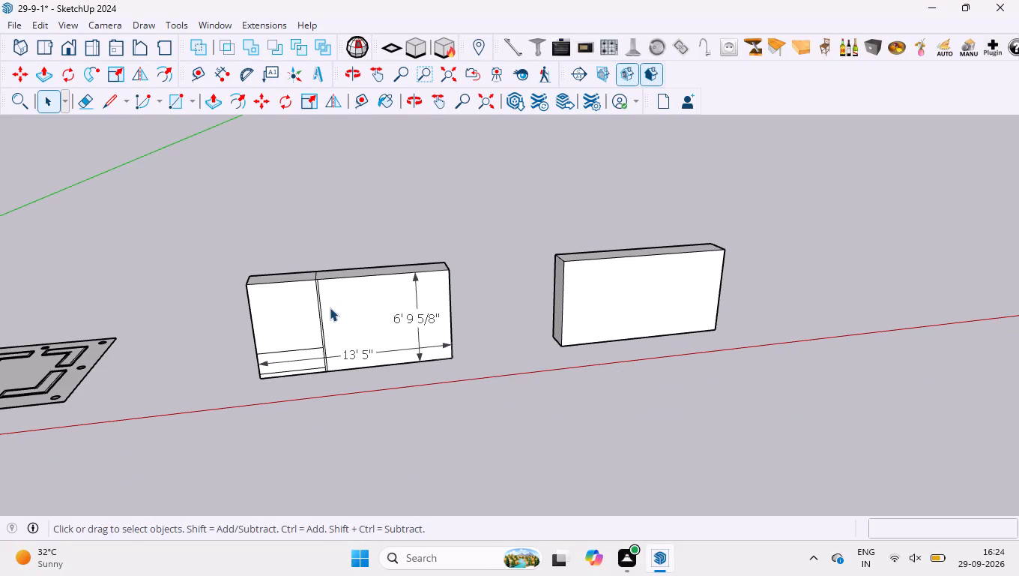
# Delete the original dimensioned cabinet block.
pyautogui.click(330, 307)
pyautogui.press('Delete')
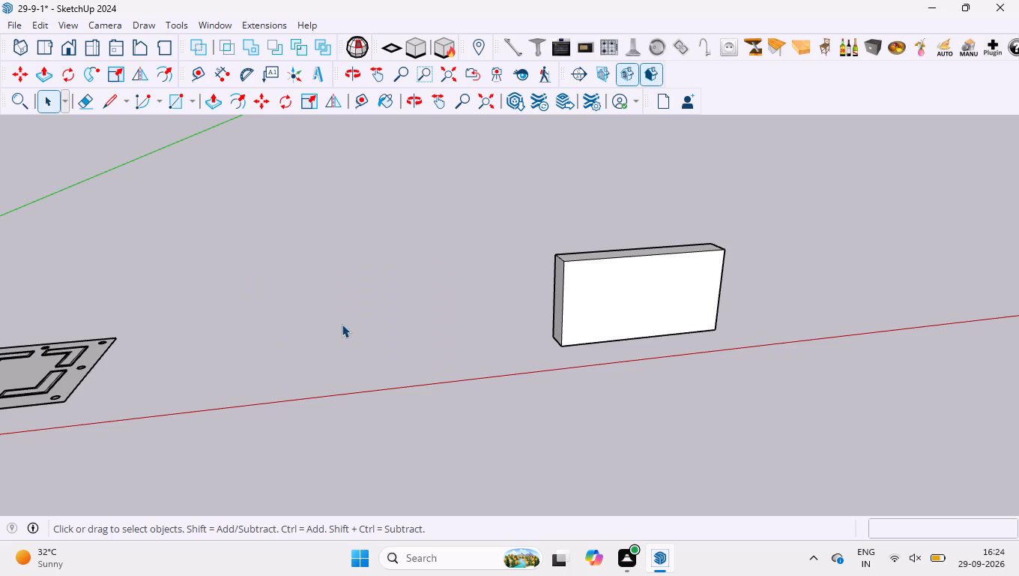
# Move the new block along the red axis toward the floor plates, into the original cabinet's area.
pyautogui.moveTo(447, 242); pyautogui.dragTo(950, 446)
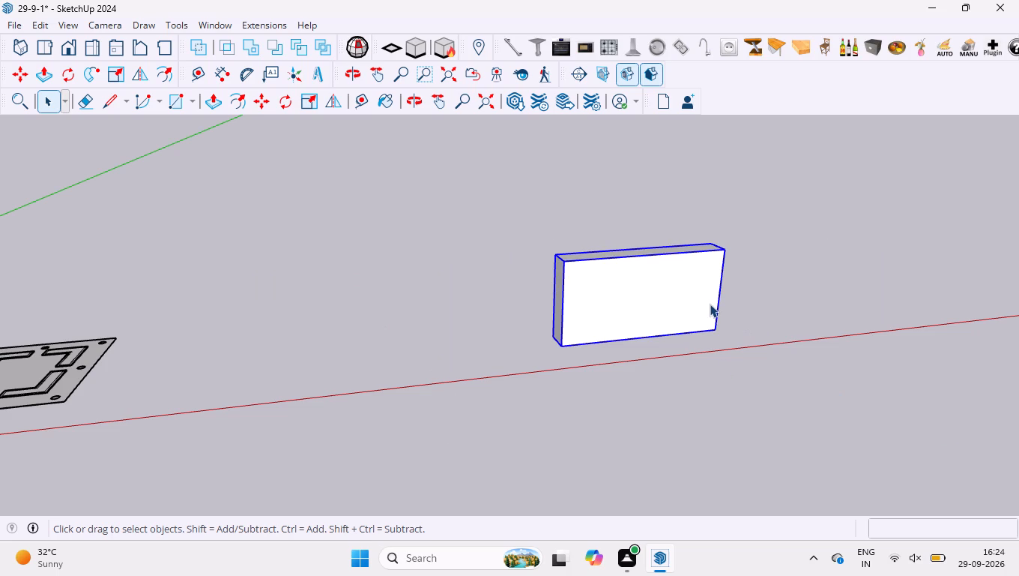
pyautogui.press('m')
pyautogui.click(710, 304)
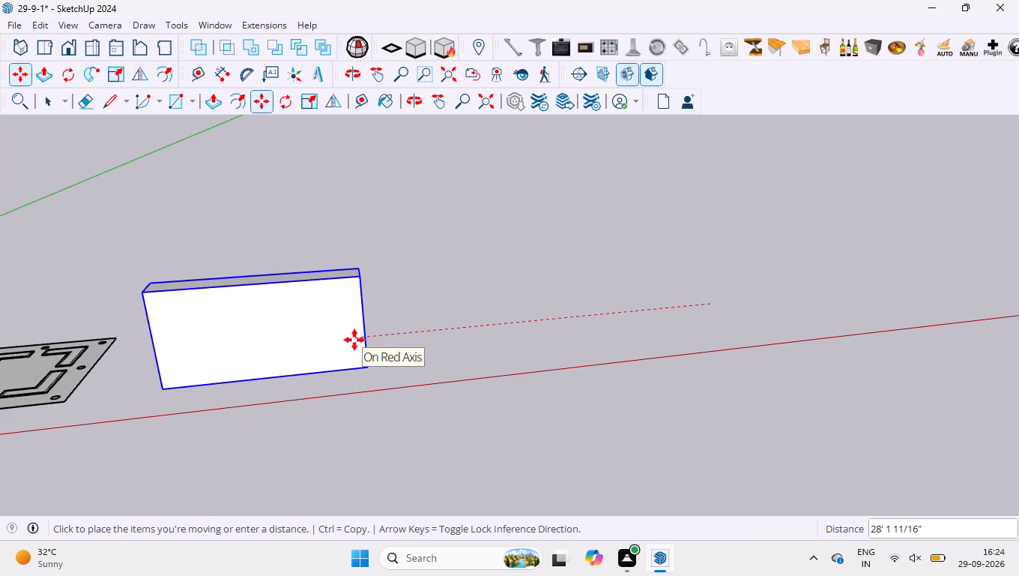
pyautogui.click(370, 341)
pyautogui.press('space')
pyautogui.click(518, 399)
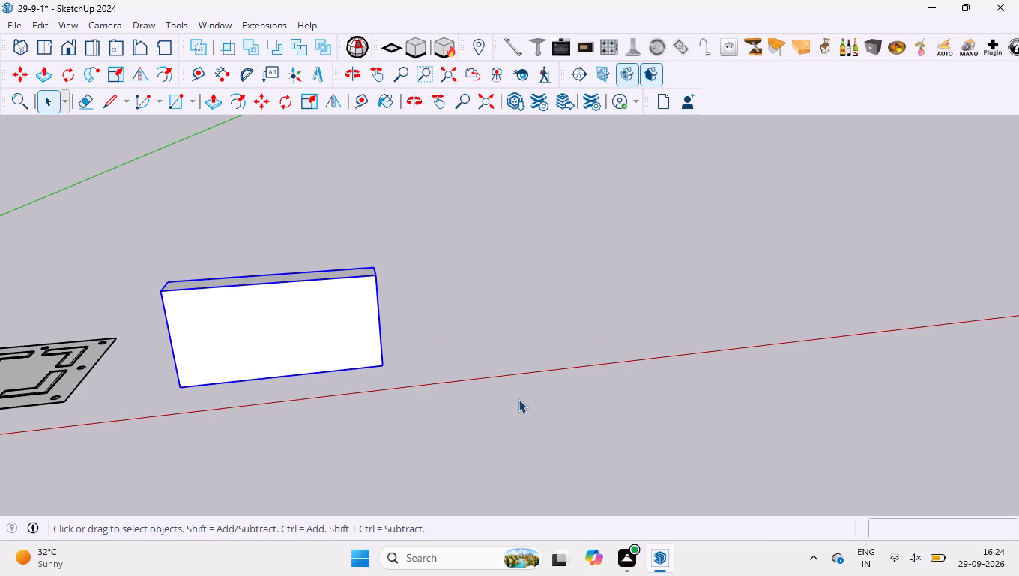
# Examine the moved block from several angles and open its group to check the front face.
pyautogui.scroll(-3, 644, 509)
pyautogui.scroll(-2, 478, 489)
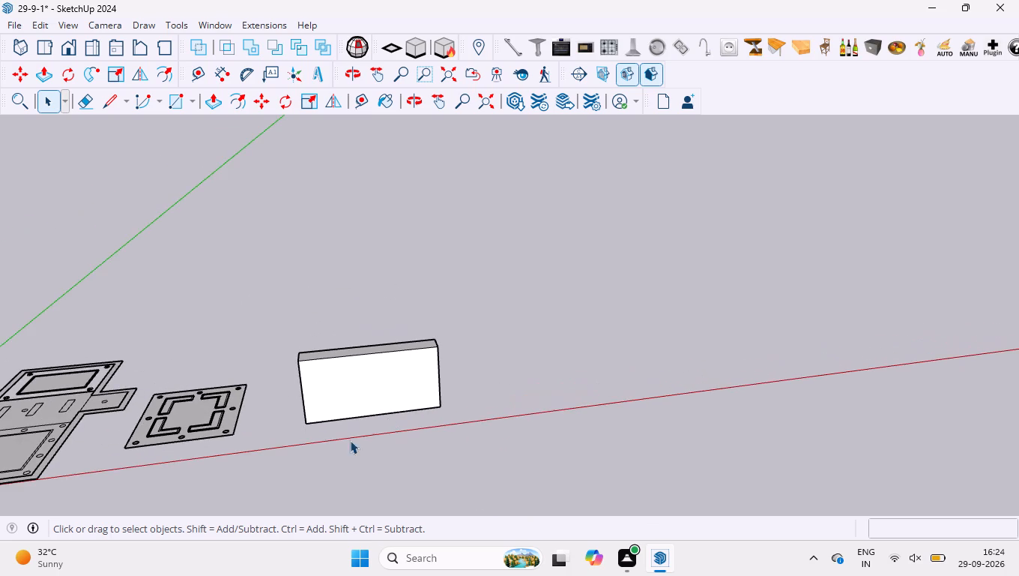
pyautogui.scroll(-3, 252, 424)
pyautogui.scroll(2, 264, 424)
pyautogui.moveTo(303, 436); pyautogui.dragTo(260, 325, button='middle')
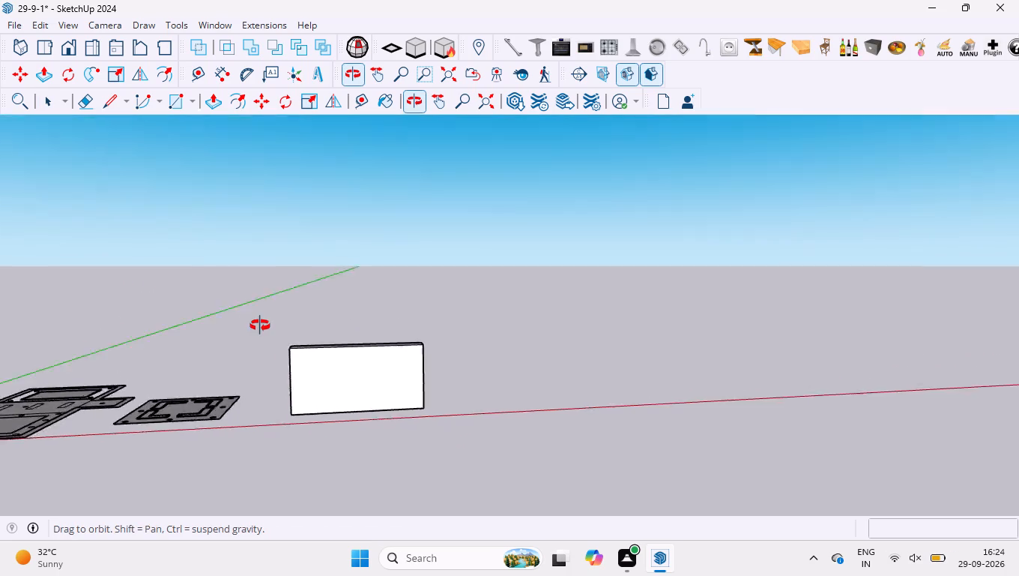
pyautogui.moveTo(260, 325); pyautogui.dragTo(121, 346, button='middle')
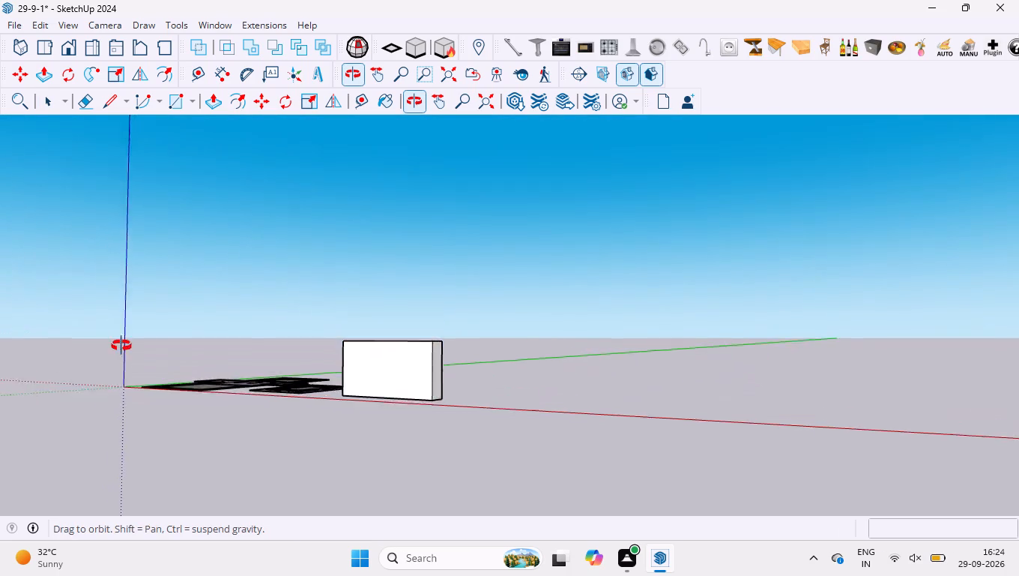
pyautogui.moveTo(121, 346); pyautogui.dragTo(345, 422, button='middle')
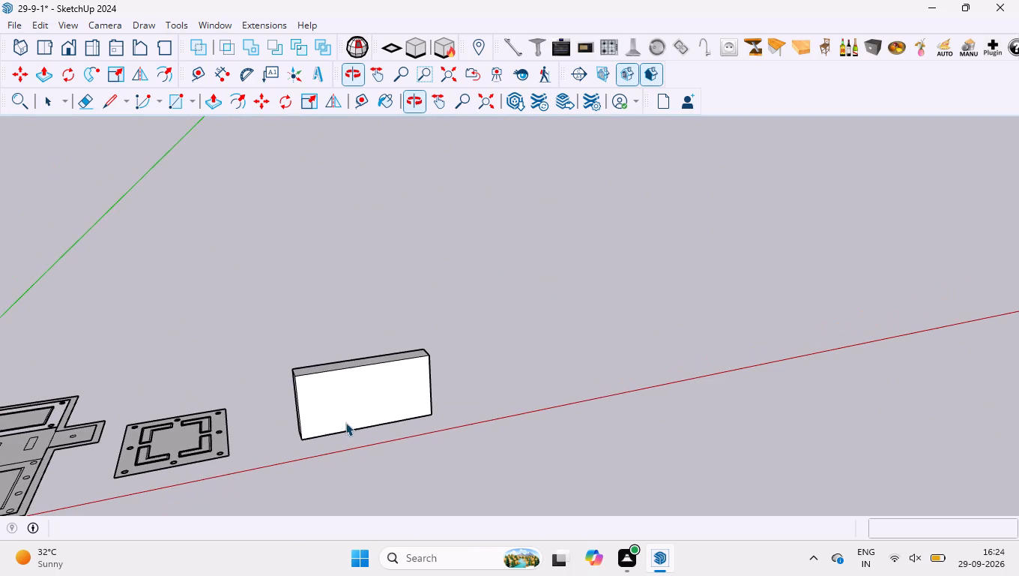
pyautogui.scroll(12, 366, 433)
pyautogui.moveTo(363, 448); pyautogui.dragTo(360, 420, button='middle')
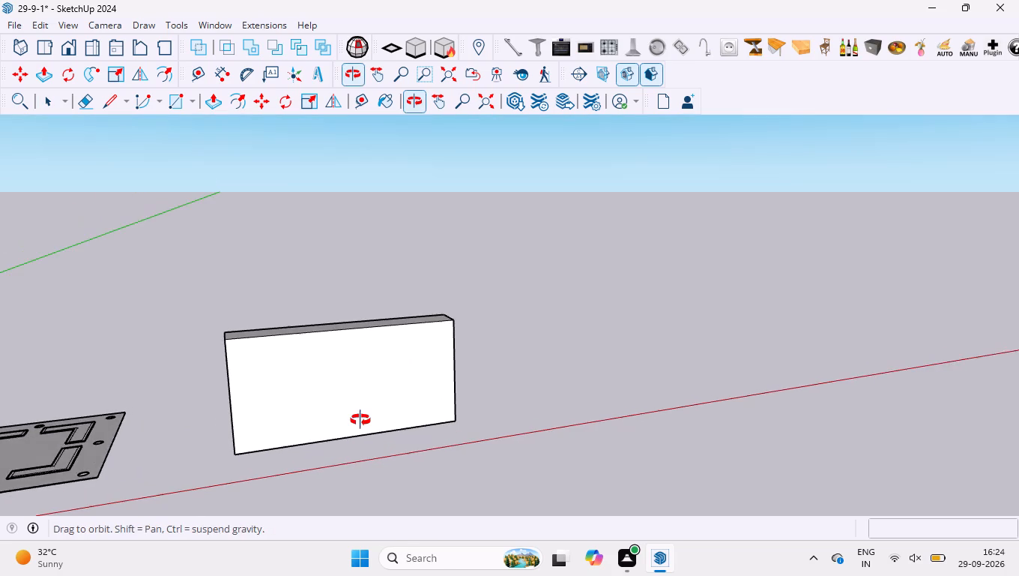
pyautogui.moveTo(360, 420); pyautogui.dragTo(360, 418, button='middle')
pyautogui.scroll(4, 356, 407)
pyautogui.doubleClick(350, 387)
pyautogui.click(350, 387)
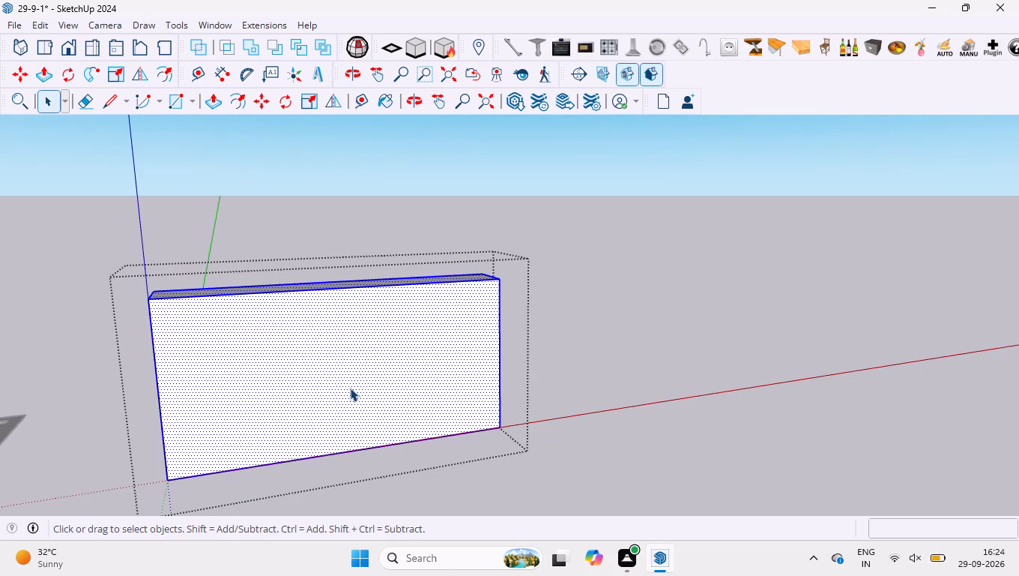
pyautogui.doubleClick(351, 387)
pyautogui.click(353, 382)
pyautogui.click(315, 341)
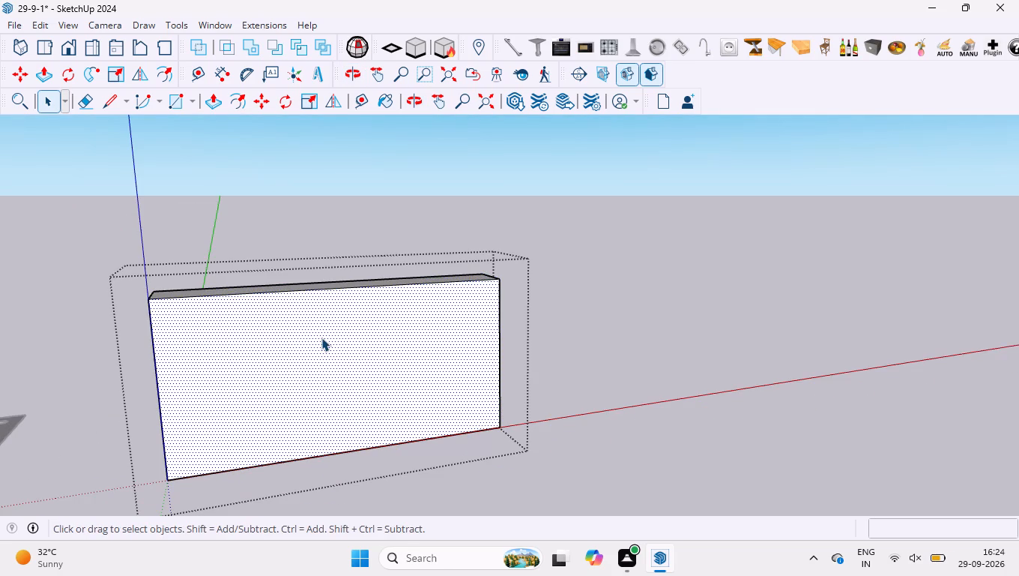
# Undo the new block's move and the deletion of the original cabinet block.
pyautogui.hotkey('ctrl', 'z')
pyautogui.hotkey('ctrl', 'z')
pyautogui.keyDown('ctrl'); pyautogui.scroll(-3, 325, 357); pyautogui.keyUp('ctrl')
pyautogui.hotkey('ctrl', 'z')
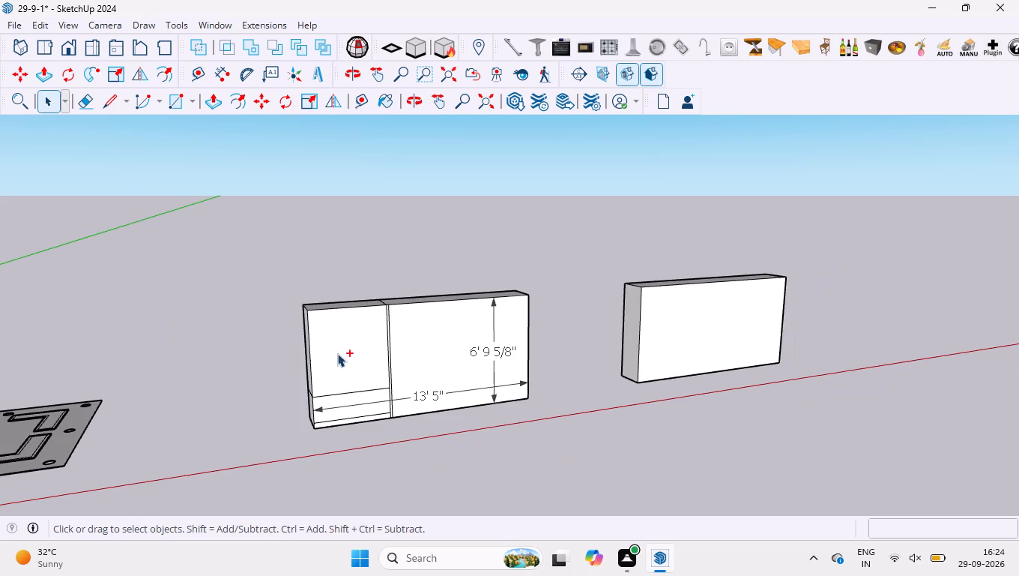
# Dimension the original cabinet's wide section from its outer end to the double divider, placing it above the shelf line.
pyautogui.scroll(6, 384, 373)
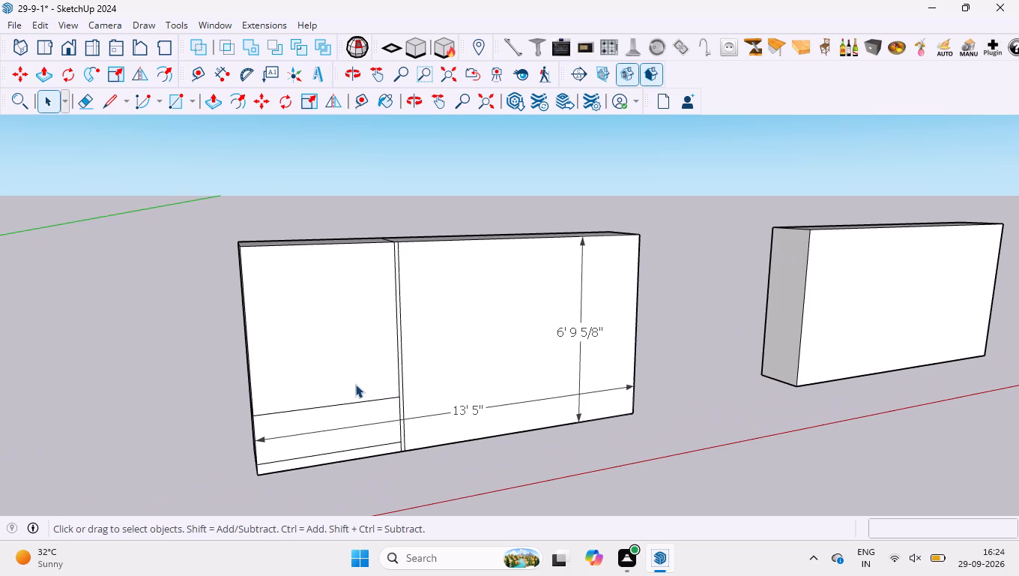
pyautogui.click(225, 76)
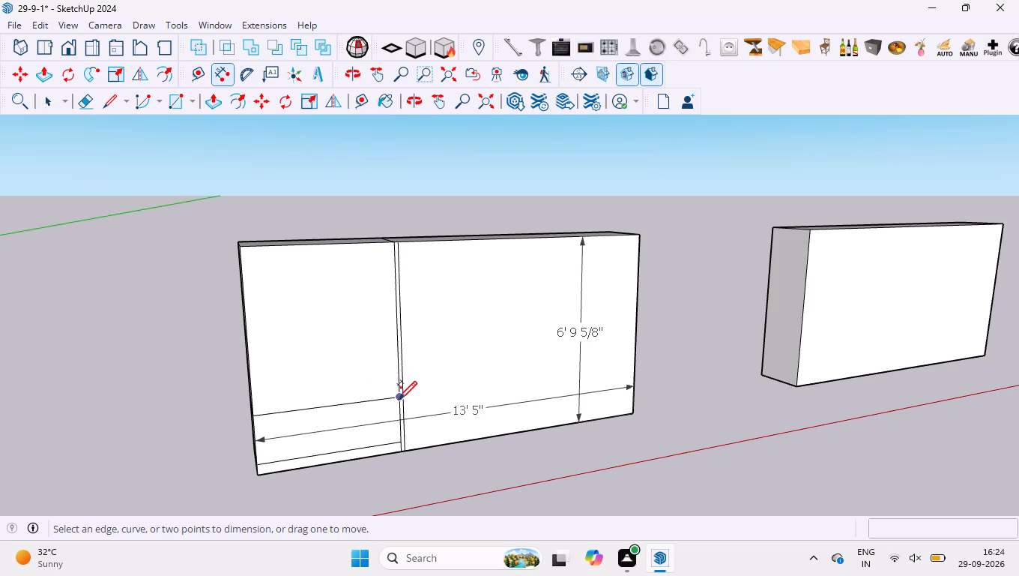
pyautogui.click(399, 396)
pyautogui.click(251, 418)
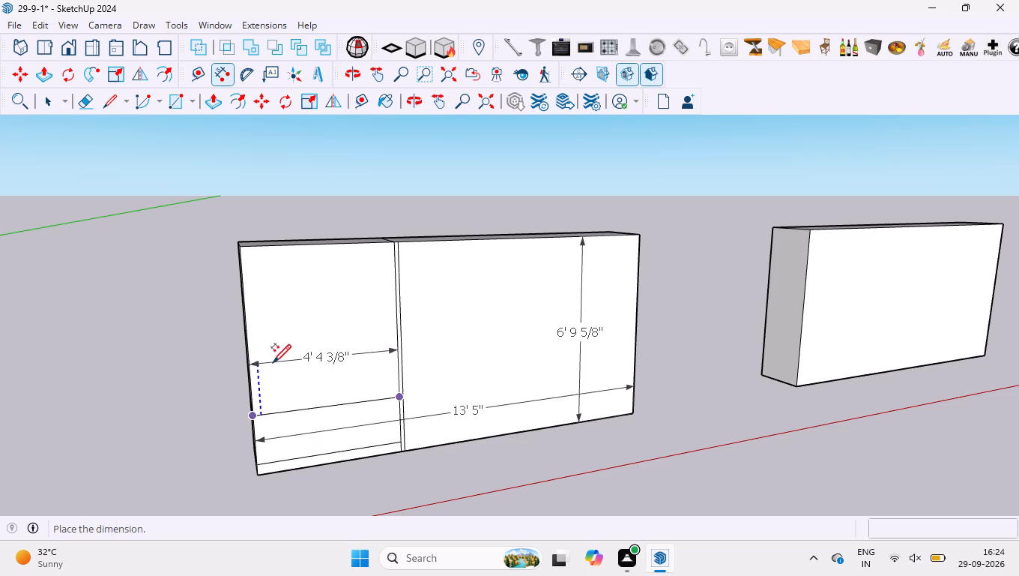
pyautogui.click(275, 363)
pyautogui.scroll(7, 265, 389)
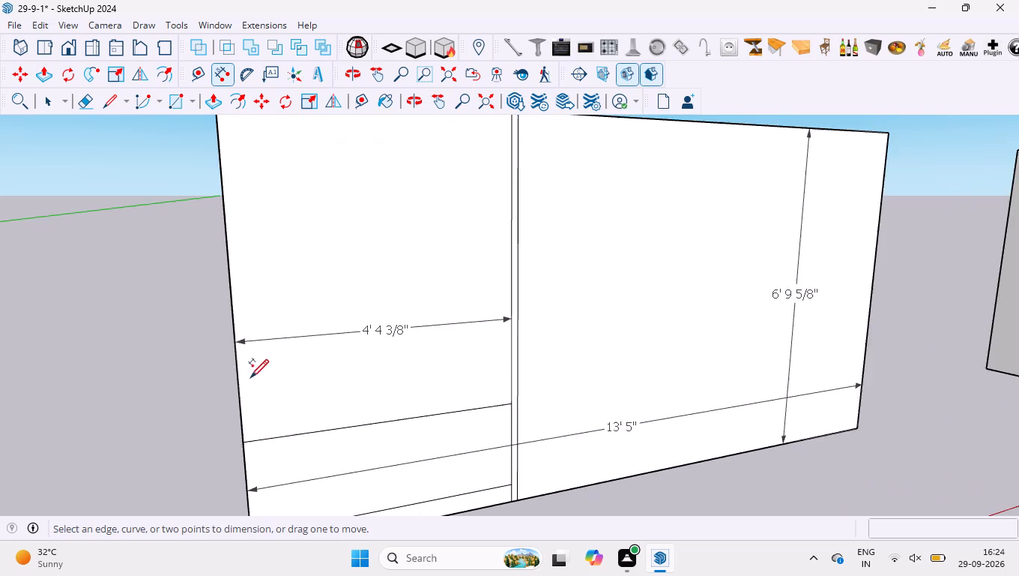
pyautogui.scroll(3, 238, 358)
pyautogui.scroll(-4, 238, 354)
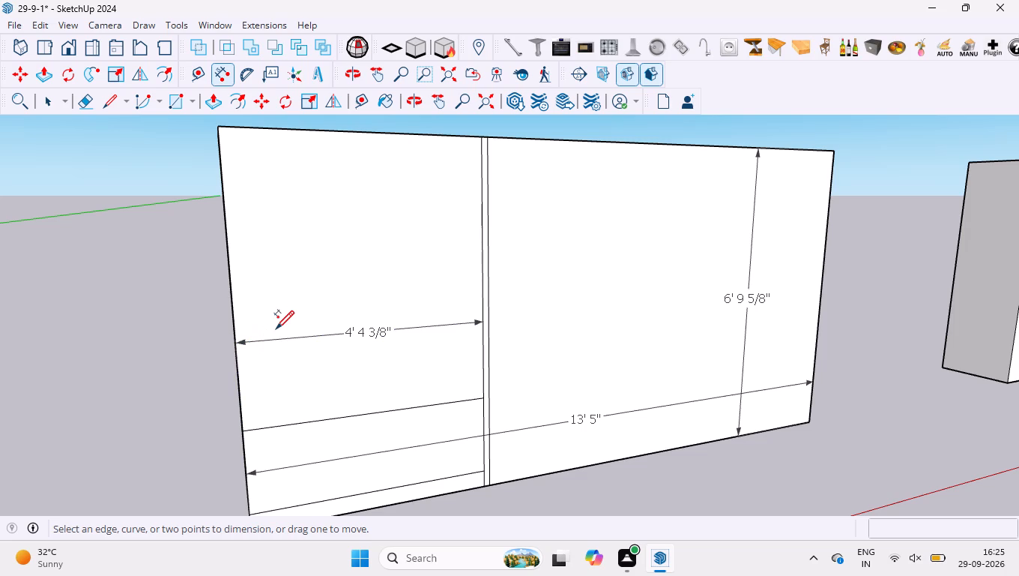
pyautogui.press('space')
# Inside the new block's group, copy the front vertical edge nearest the original cabinet 4'4 3/8" along the red axis.
pyautogui.scroll(-10, 397, 246)
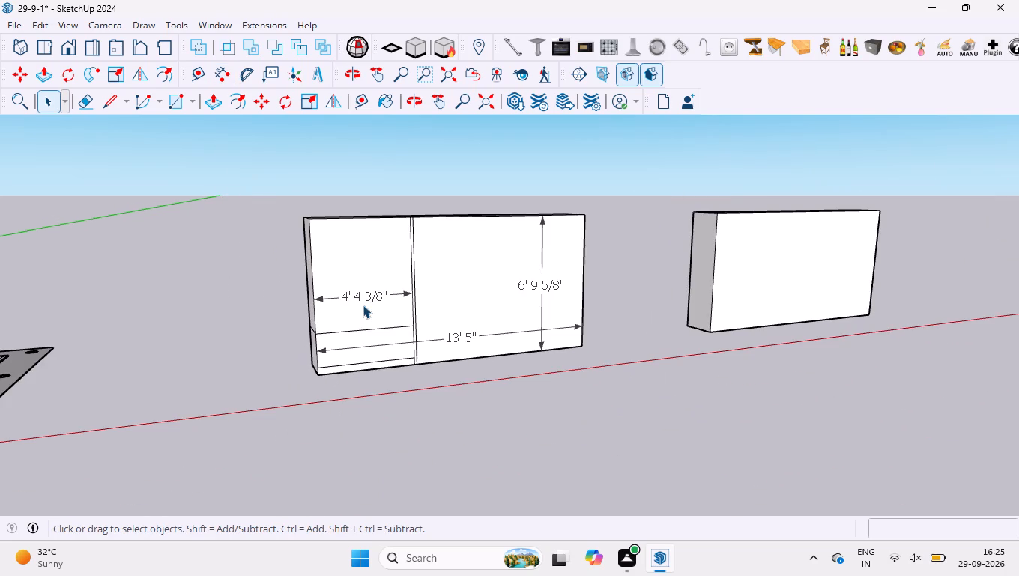
pyautogui.scroll(-3, 363, 304)
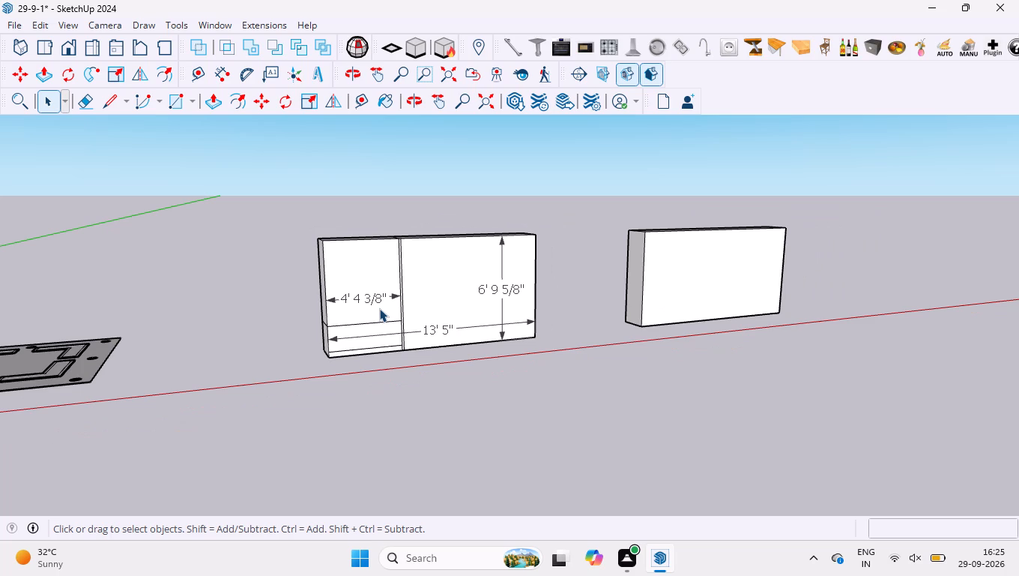
pyautogui.scroll(-2, 379, 308)
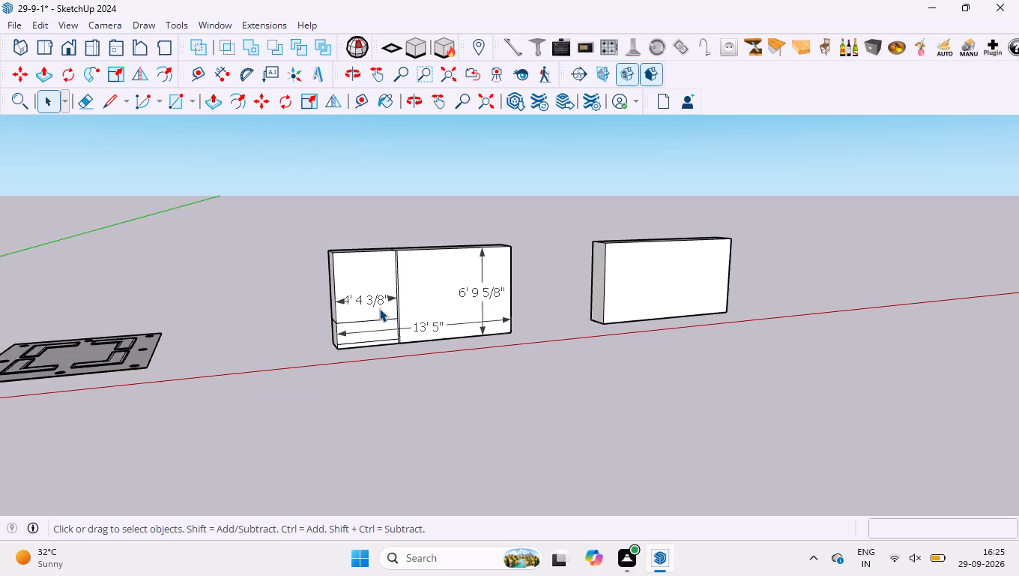
pyautogui.scroll(4, 379, 308)
pyautogui.scroll(-4, 357, 289)
pyautogui.scroll(5, 720, 256)
pyautogui.scroll(-1, 509, 268)
pyautogui.click(518, 276)
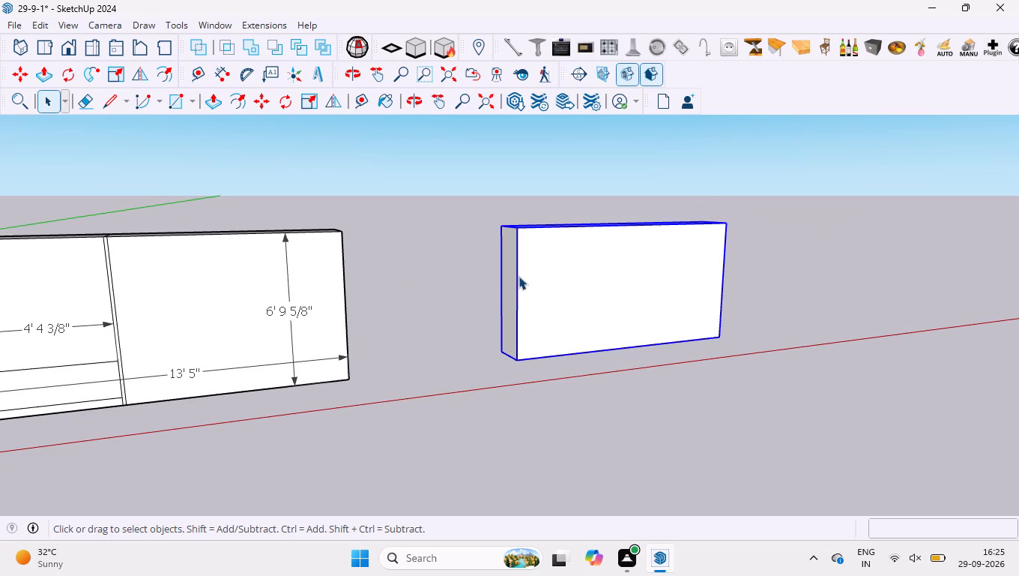
pyautogui.doubleClick(516, 279)
pyautogui.click(516, 280)
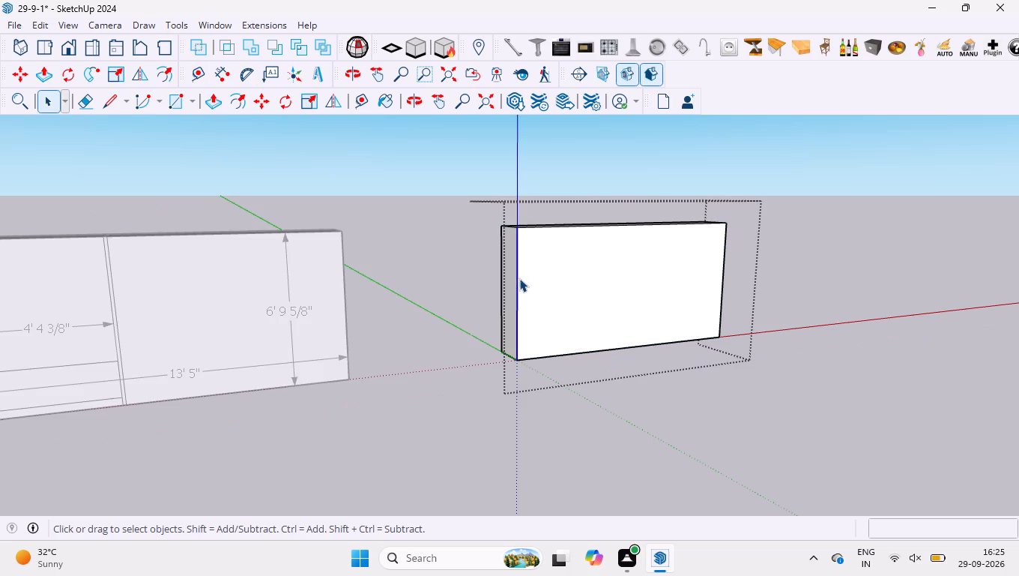
pyautogui.press('m')
pyautogui.click(520, 277)
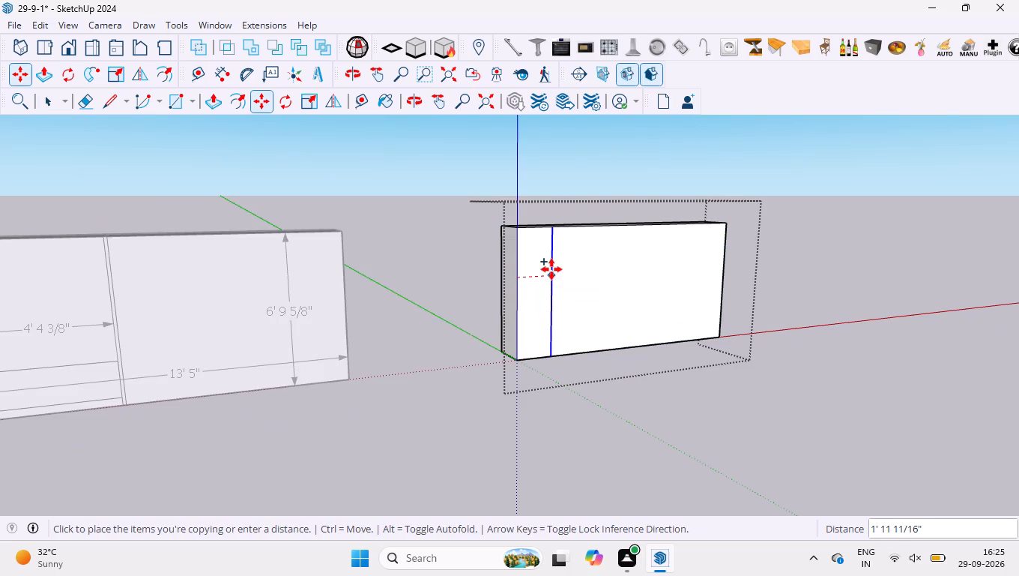
pyautogui.press('Right')
pyautogui.press('4')
pyautogui.write("' 4")
pyautogui.press('space')
pyautogui.press('BackSpace')
pyautogui.press('BackSpace')
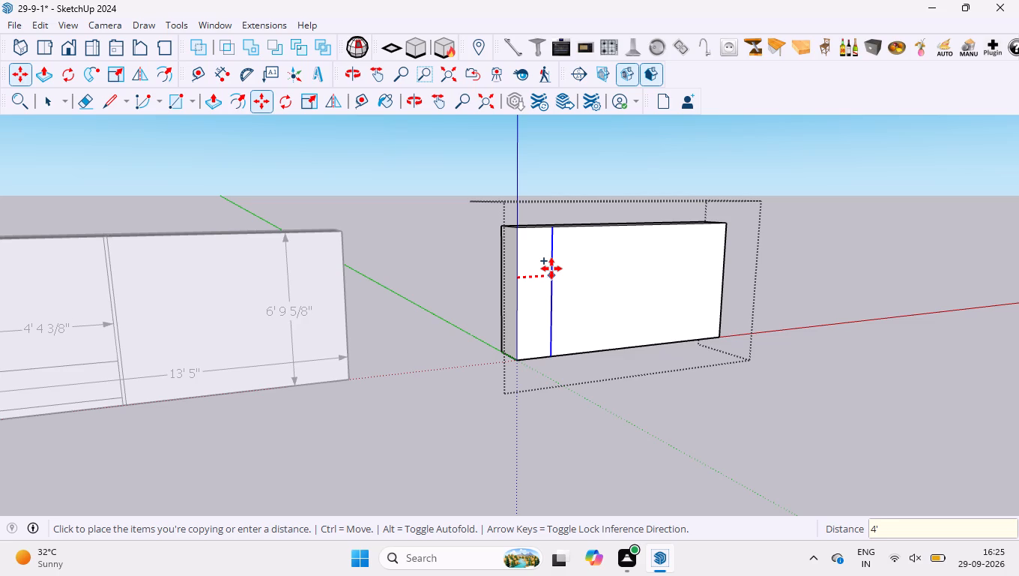
pyautogui.press('BackSpace')
pyautogui.write('4 3/8"')
pyautogui.press('Return')
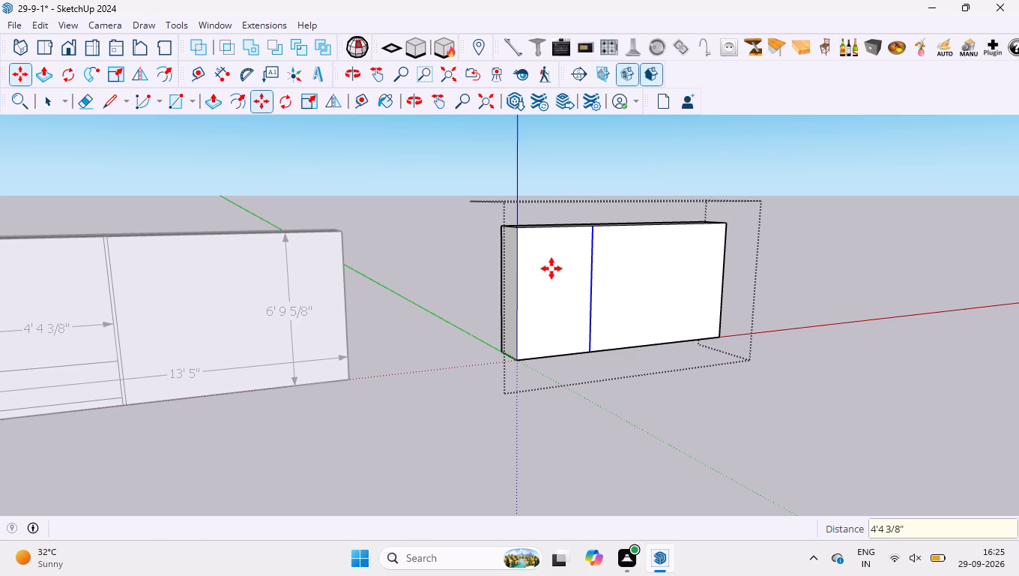
# Offset the outline of the wider front face, beyond the new divider line, 36 mm inward.
pyautogui.scroll(-6, 575, 217)
pyautogui.scroll(5, 682, 312)
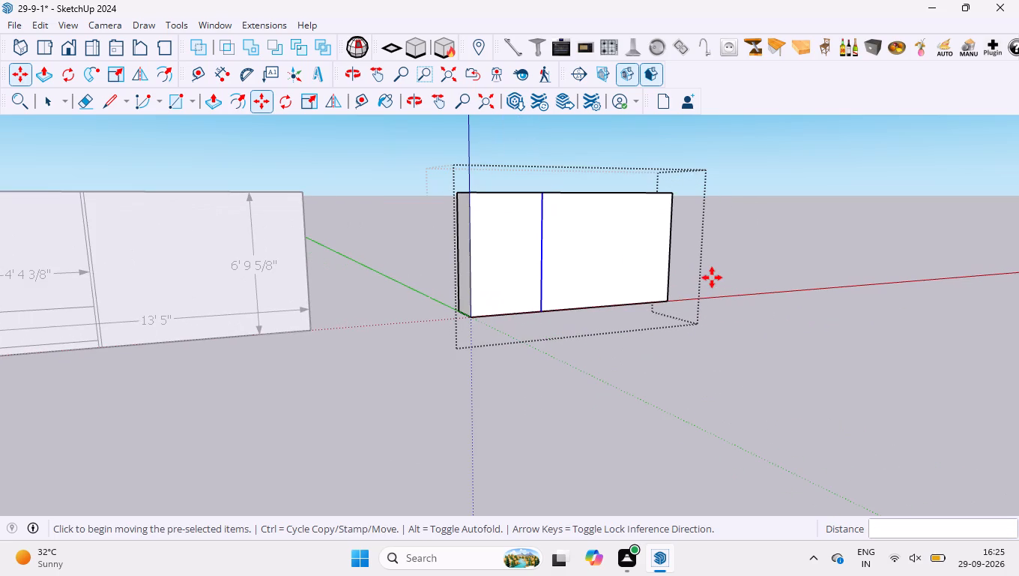
pyautogui.press('space')
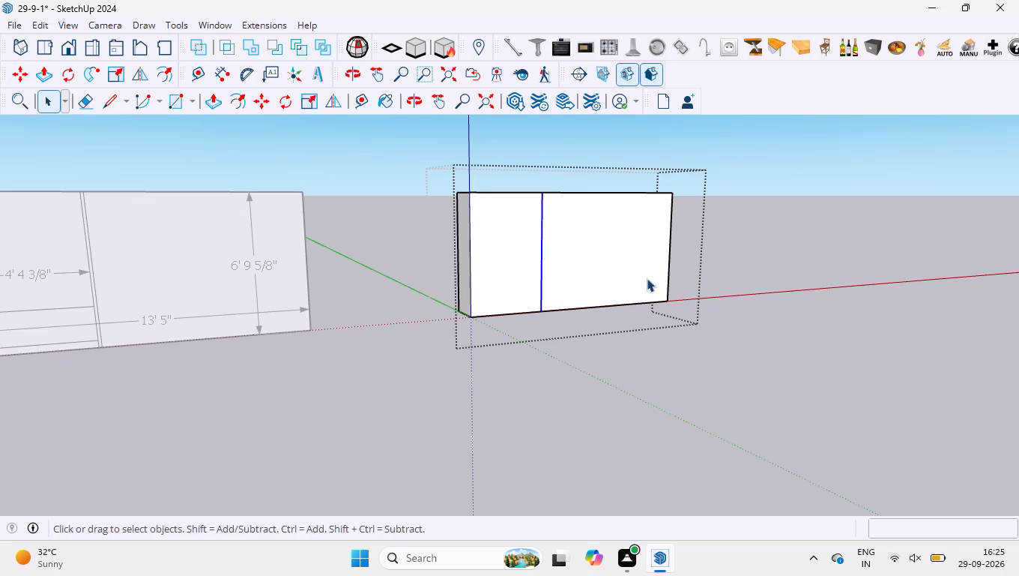
pyautogui.scroll(-3, 546, 277)
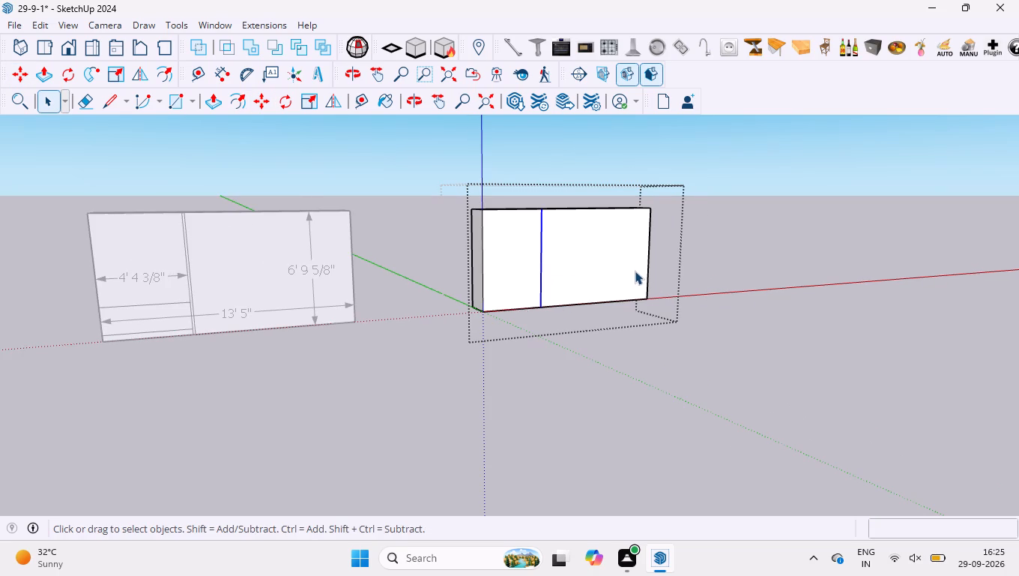
pyautogui.scroll(2, 644, 266)
pyautogui.moveTo(651, 265); pyautogui.dragTo(623, 305, button='middle')
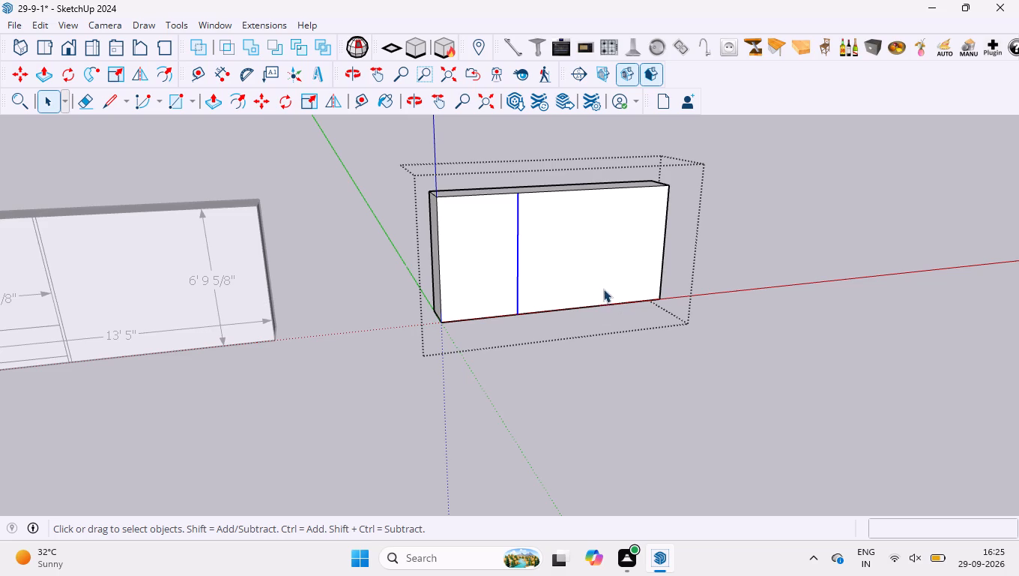
pyautogui.scroll(5, 603, 277)
pyautogui.moveTo(620, 289); pyautogui.dragTo(593, 306, button='middle')
pyautogui.scroll(-4, 562, 304)
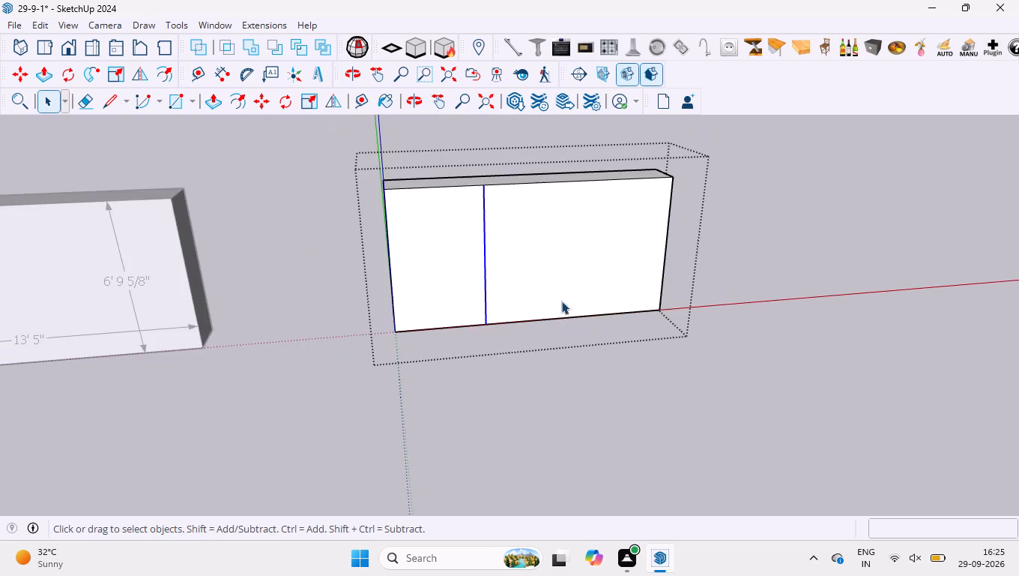
pyautogui.scroll(2, 533, 162)
pyautogui.click(550, 231)
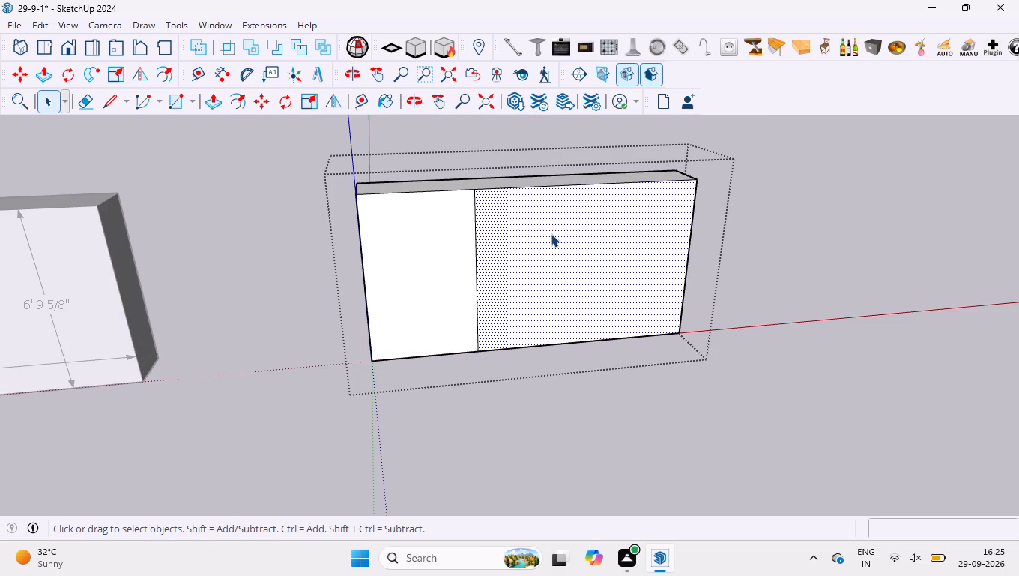
pyautogui.doubleClick(551, 233)
pyautogui.press('f')
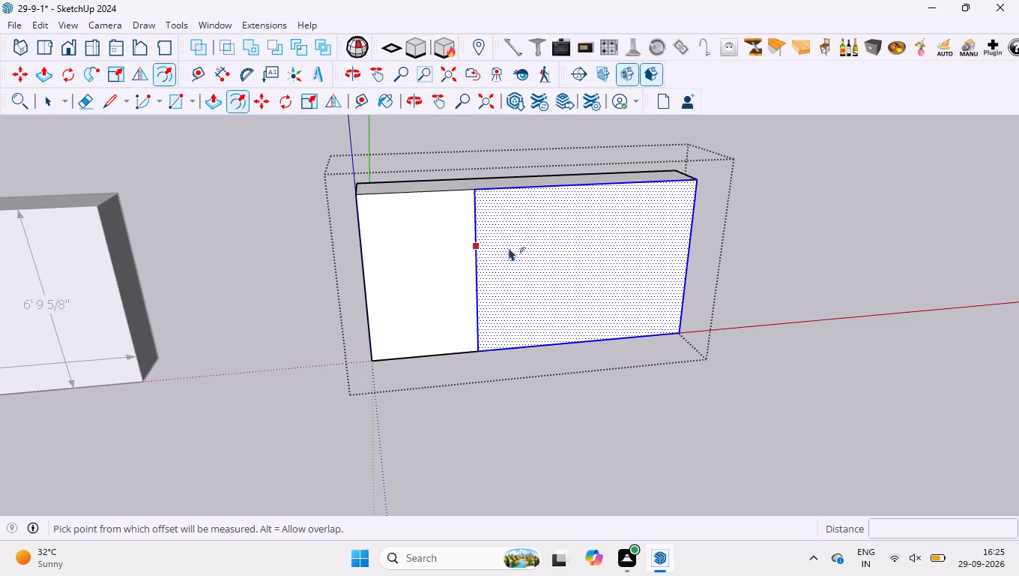
pyautogui.click(484, 256)
pyautogui.write('36mm')
pyautogui.press('Return')
pyautogui.press('space')
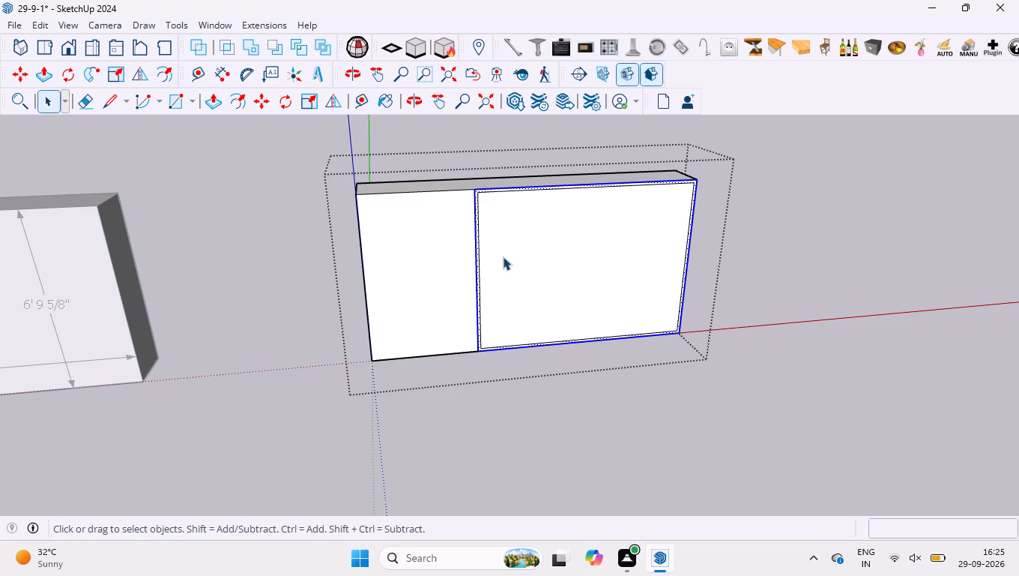
# Erase the top edge of the inner offset outline on the wider front face.
pyautogui.scroll(9, 485, 186)
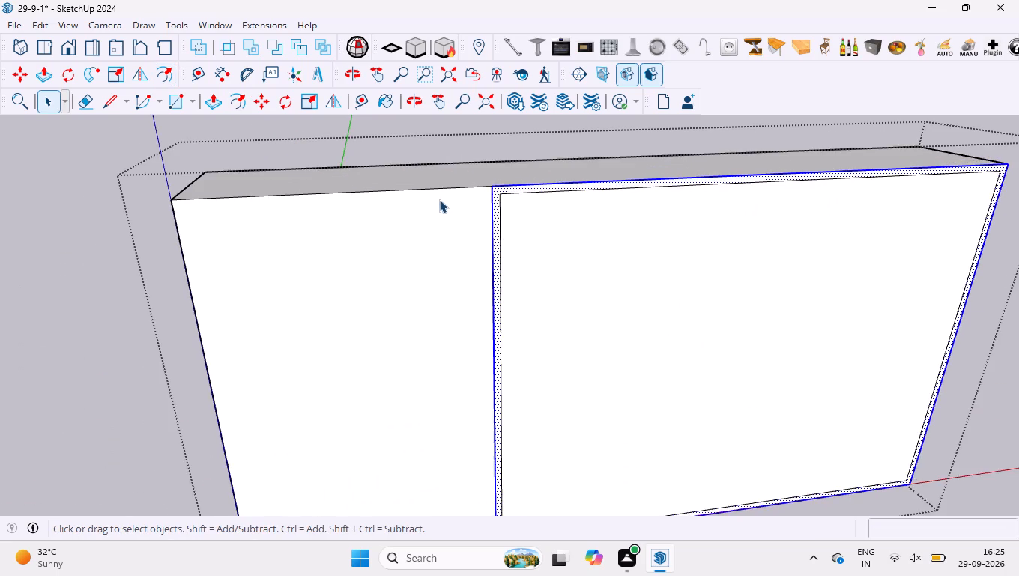
pyautogui.scroll(4, 439, 199)
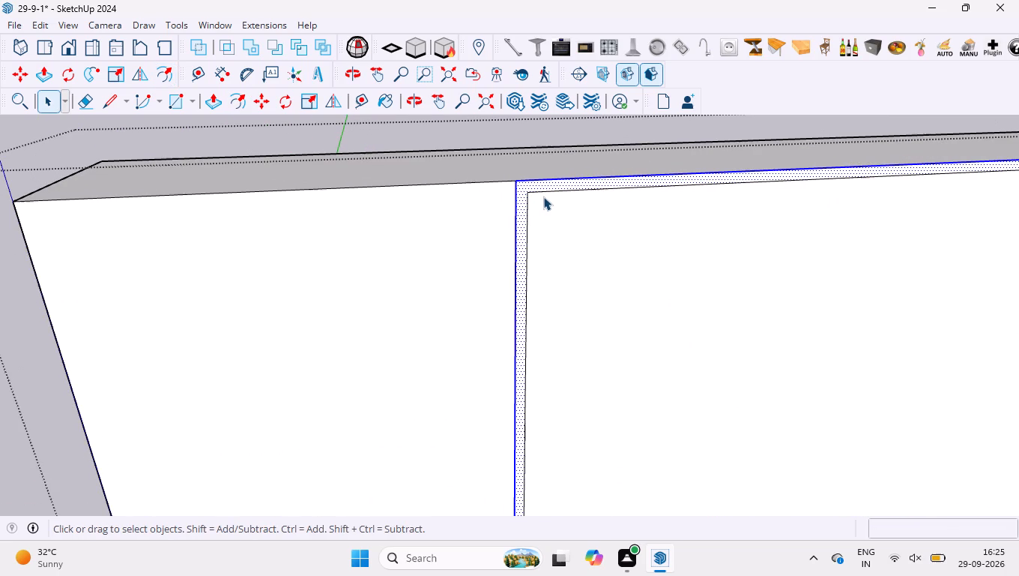
pyautogui.scroll(-7, 527, 197)
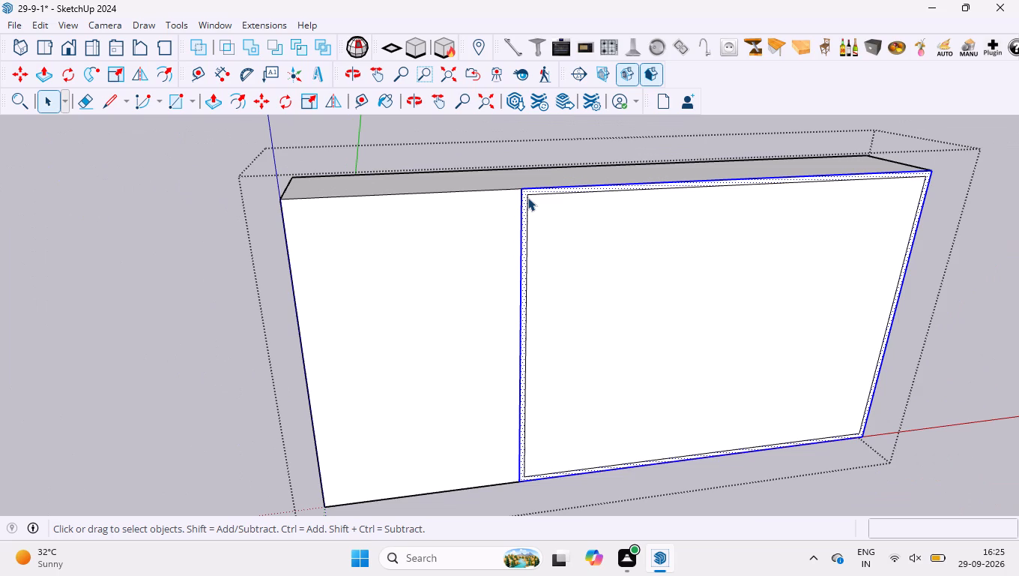
pyautogui.scroll(8, 559, 196)
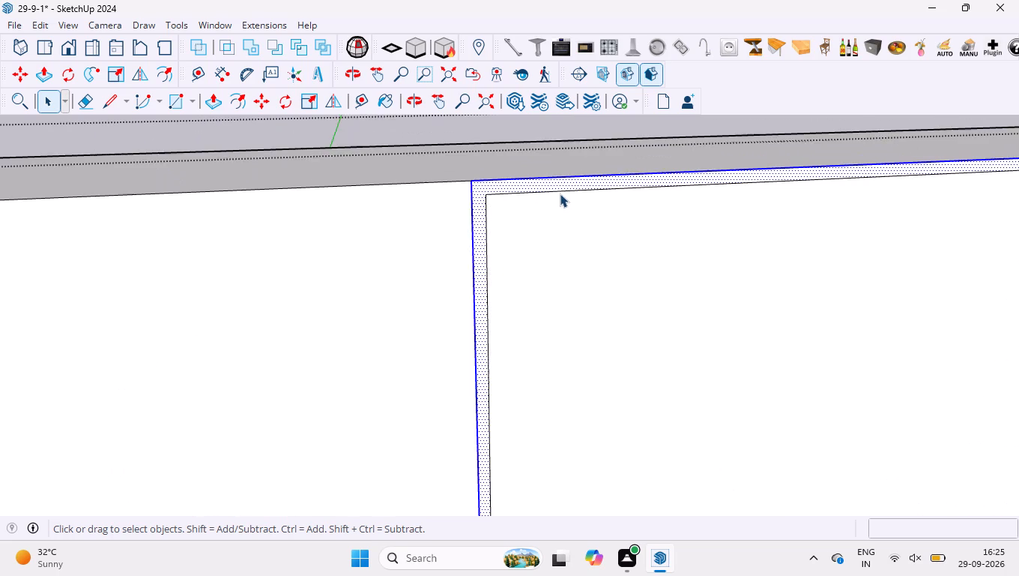
pyautogui.scroll(4, 560, 193)
pyautogui.press('e')
pyautogui.moveTo(563, 184); pyautogui.dragTo(565, 205)
pyautogui.scroll(-3, 535, 214)
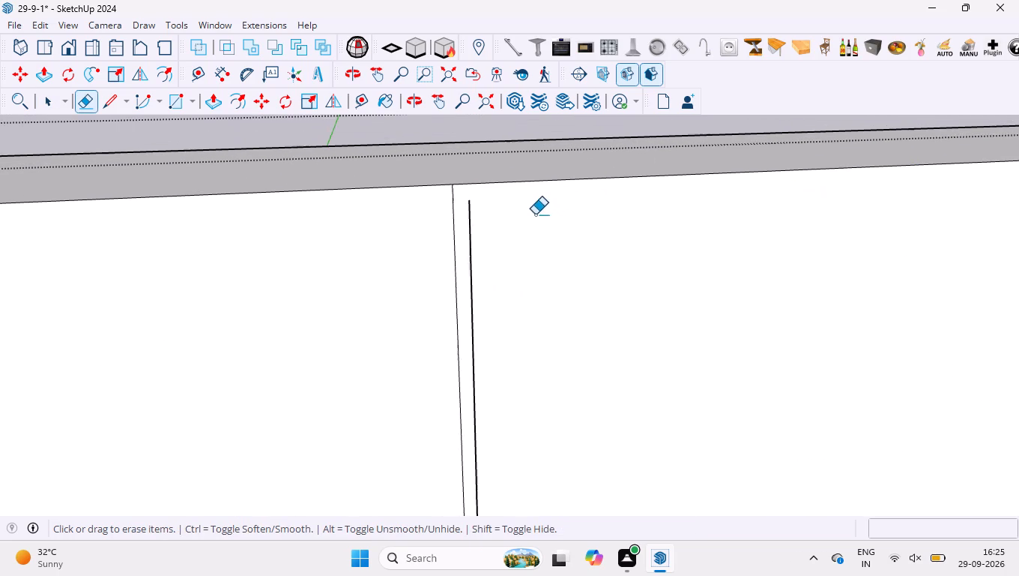
pyautogui.scroll(-5, 535, 214)
pyautogui.press('space')
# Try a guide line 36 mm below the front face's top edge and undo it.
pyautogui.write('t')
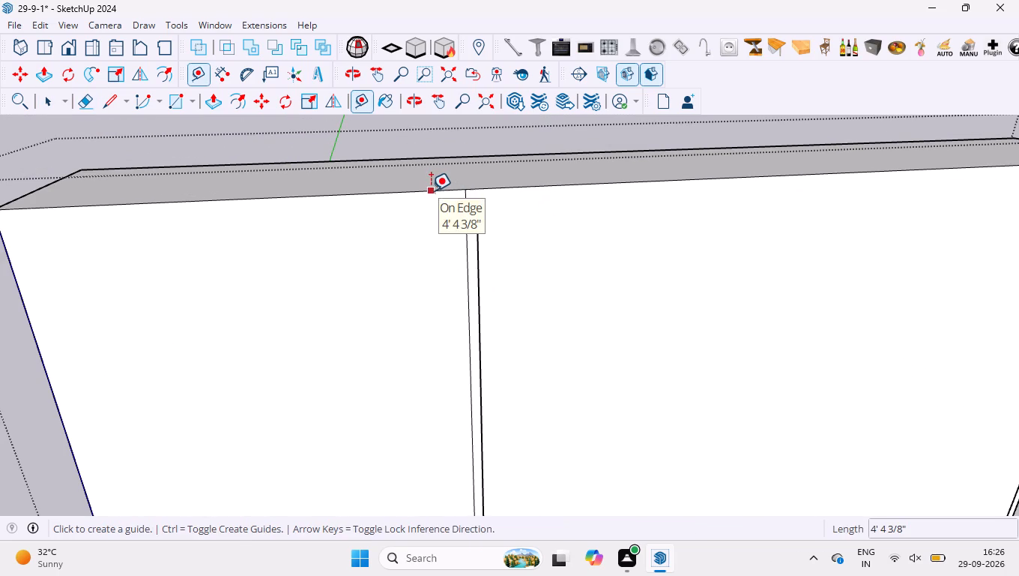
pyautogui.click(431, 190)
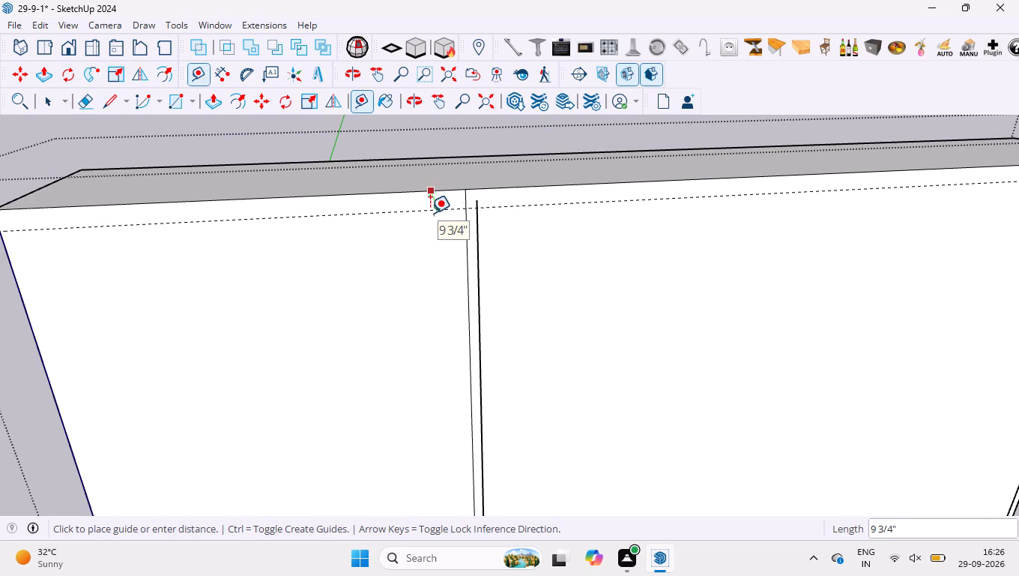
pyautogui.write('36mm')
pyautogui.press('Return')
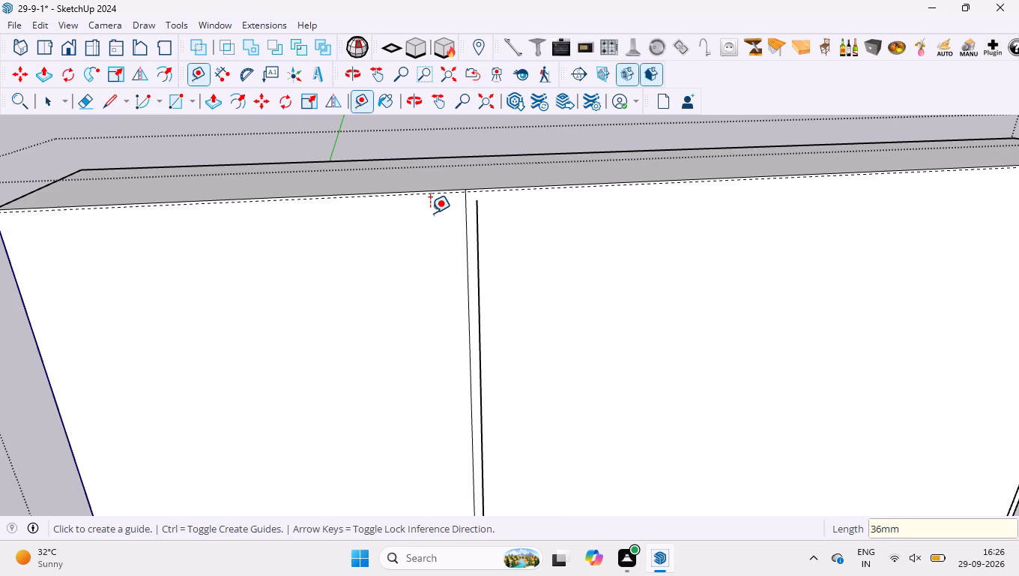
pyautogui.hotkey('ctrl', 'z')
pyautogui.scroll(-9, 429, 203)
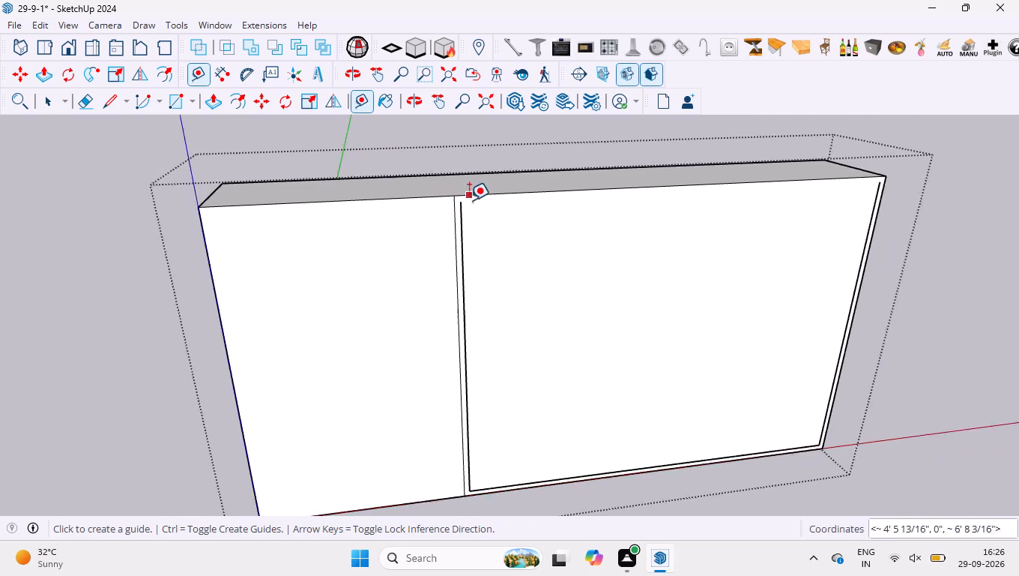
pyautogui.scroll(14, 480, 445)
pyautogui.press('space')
# Set the model's measurement units format to Decimal.
pyautogui.scroll(4, 494, 433)
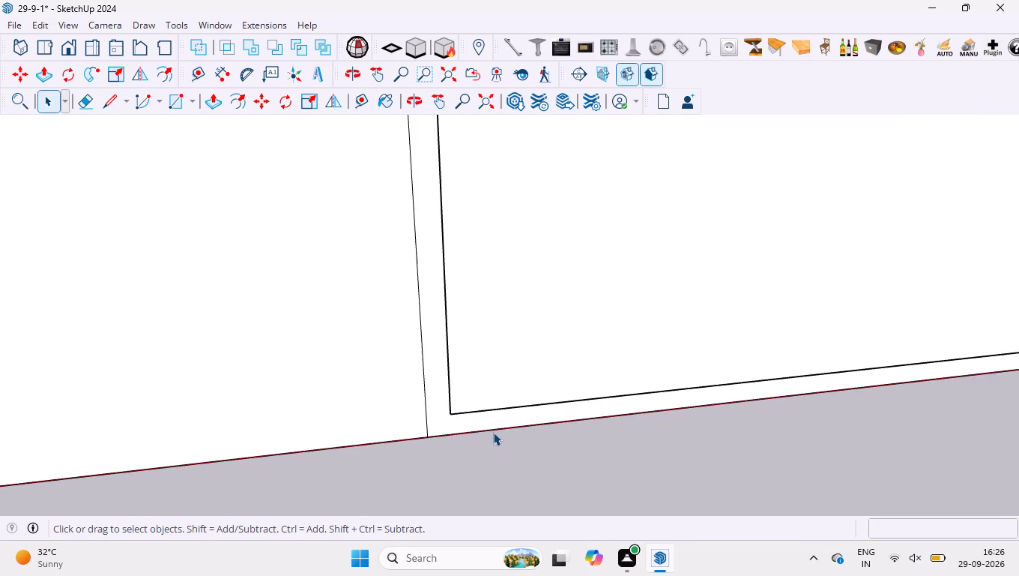
pyautogui.scroll(12, 493, 432)
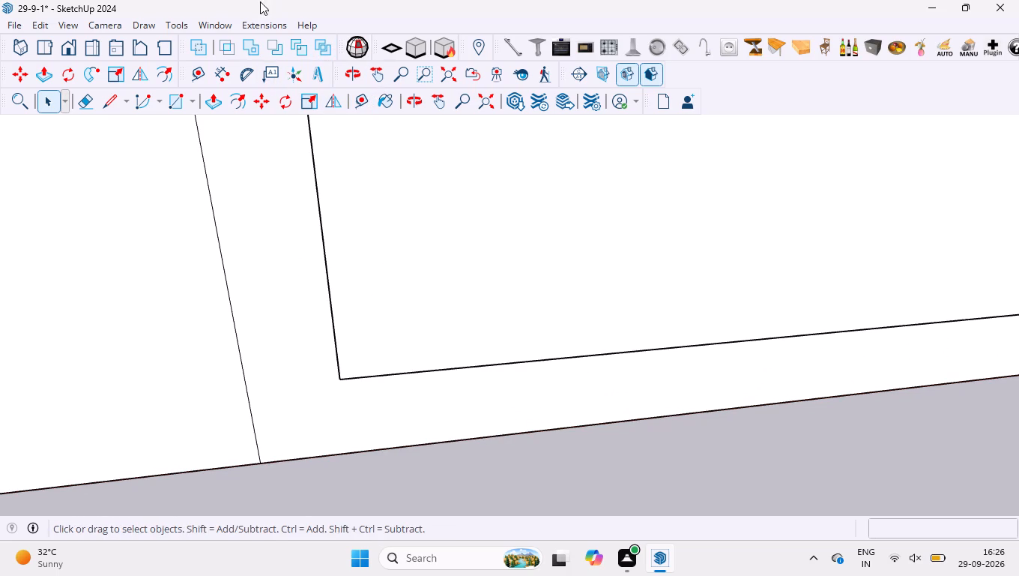
pyautogui.click(226, 23)
pyautogui.click(254, 95)
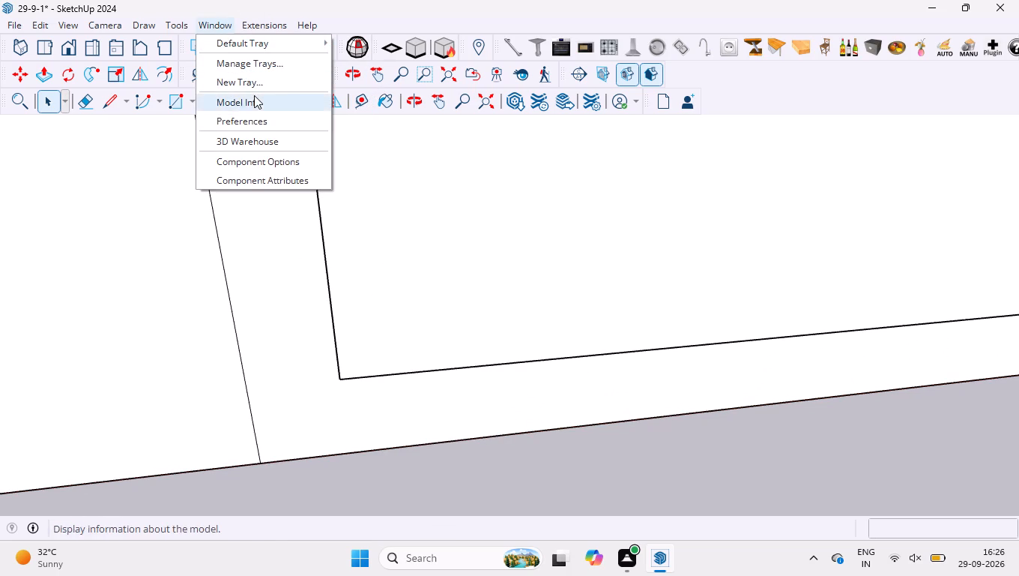
pyautogui.click(444, 185)
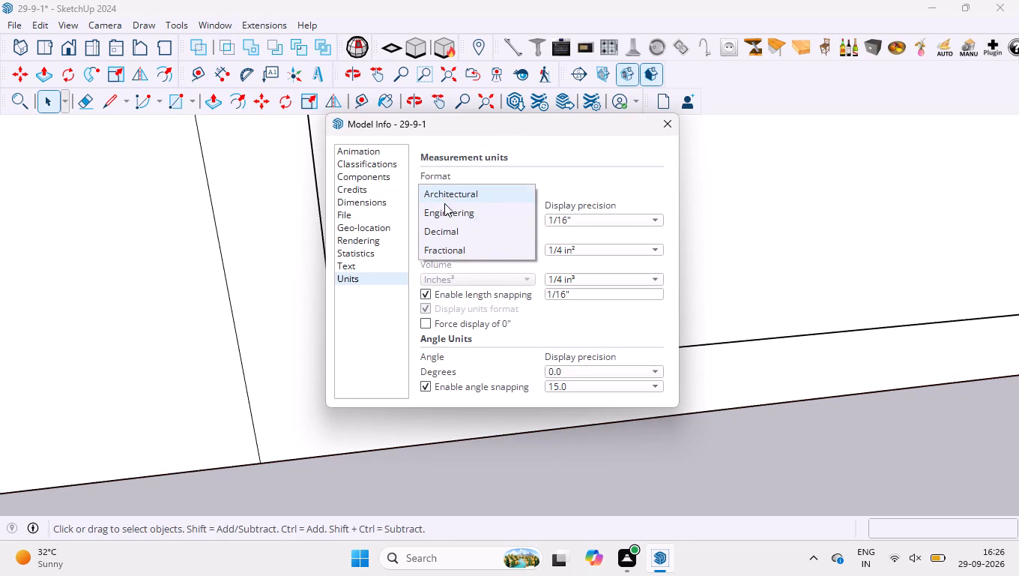
pyautogui.click(447, 228)
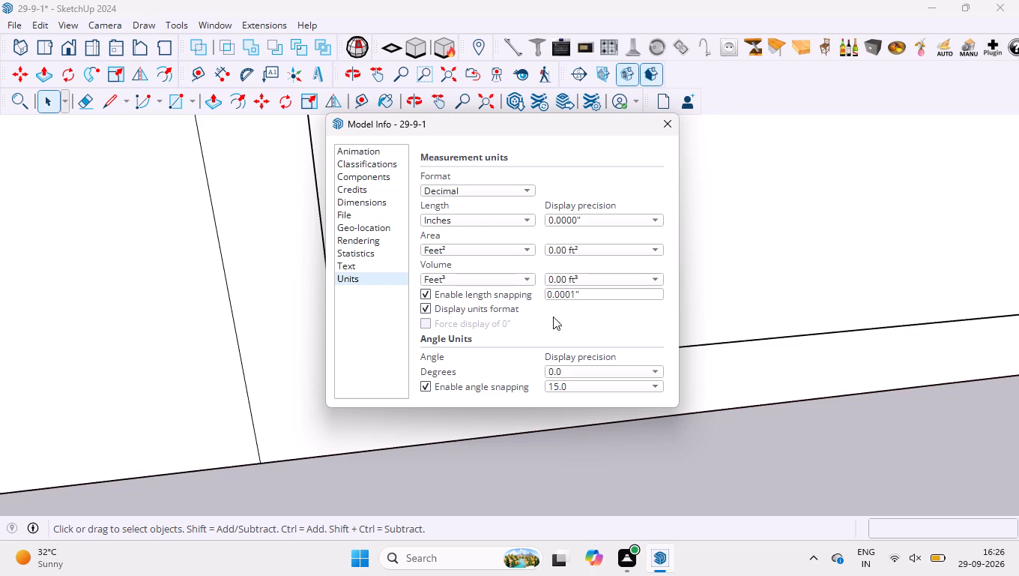
pyautogui.click(667, 127)
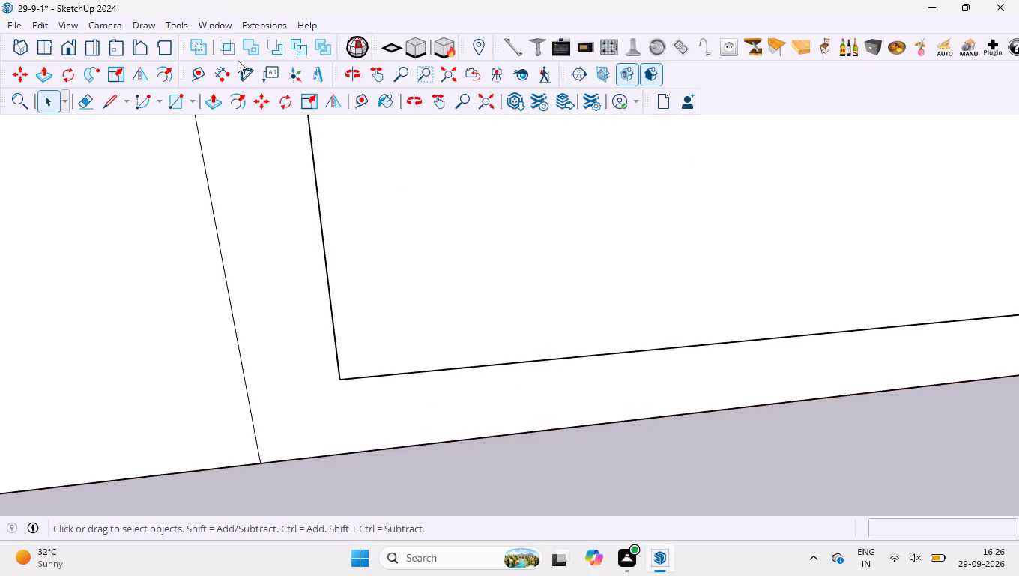
# Check the gap between the inner outline's lower corner and the block's bottom edge with a temporary dimension.
pyautogui.click(223, 73)
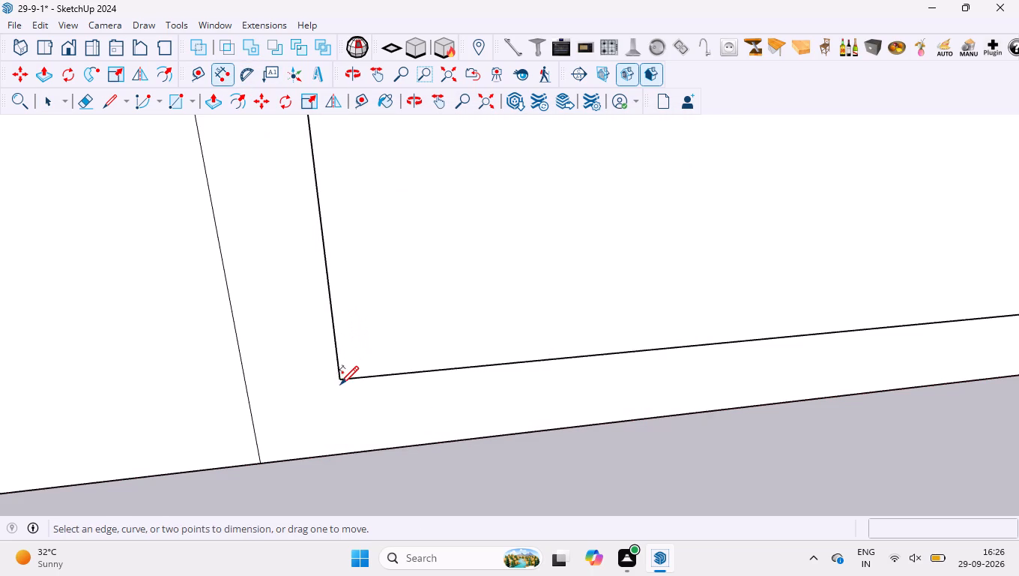
pyautogui.click(342, 379)
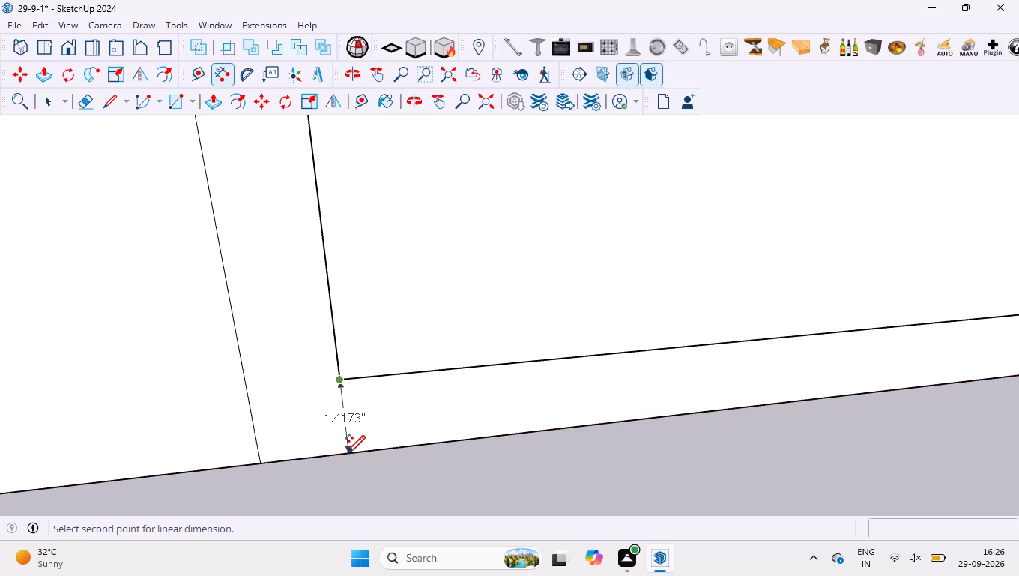
pyautogui.press('space')
# Set the model's length unit to millimeters.
pyautogui.click(215, 26)
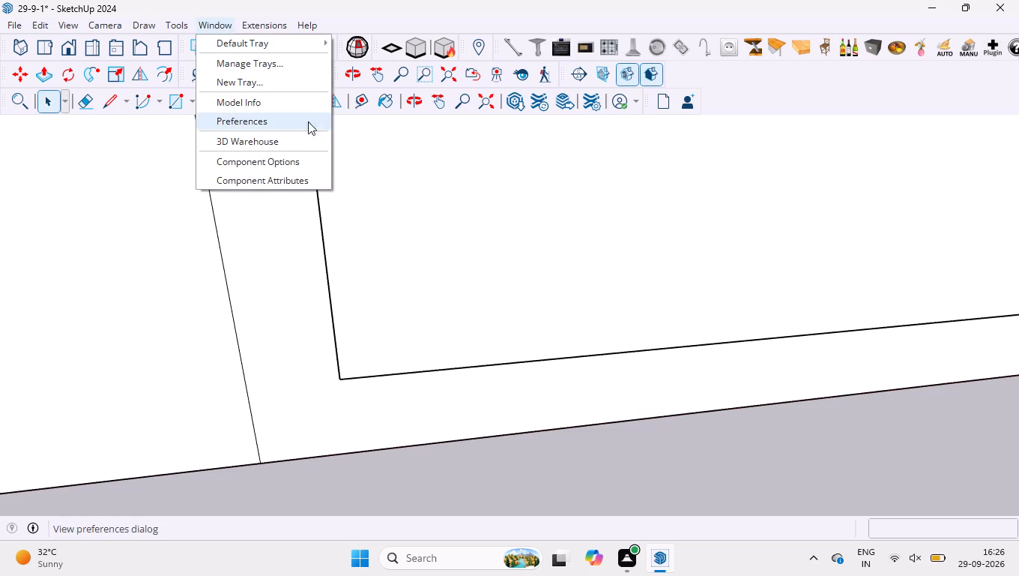
pyautogui.click(279, 102)
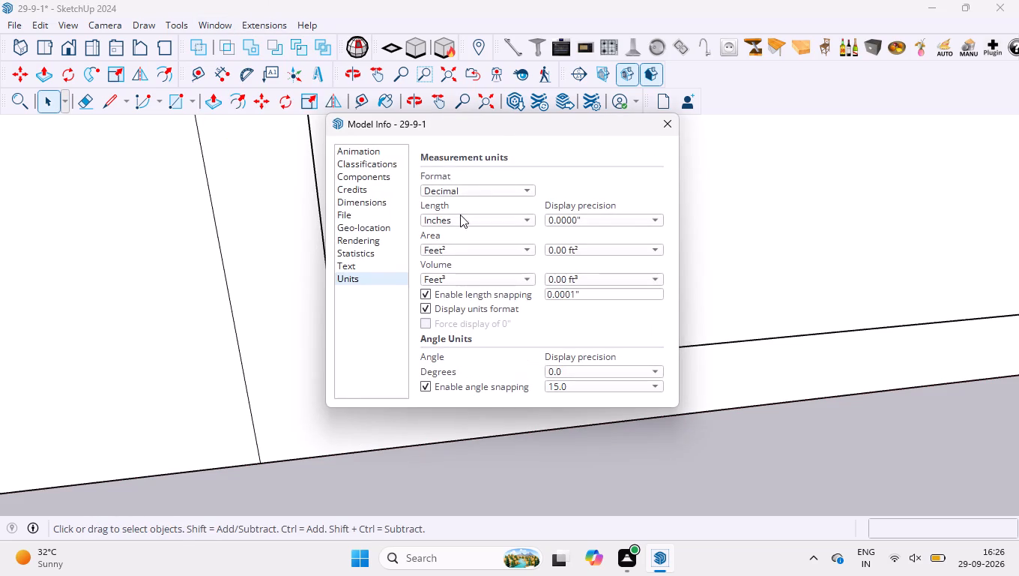
pyautogui.click(456, 226)
pyautogui.click(448, 285)
pyautogui.click(666, 127)
# Recheck the gap below the inner outline's lower corner in millimeters with a temporary dimension.
pyautogui.click(229, 75)
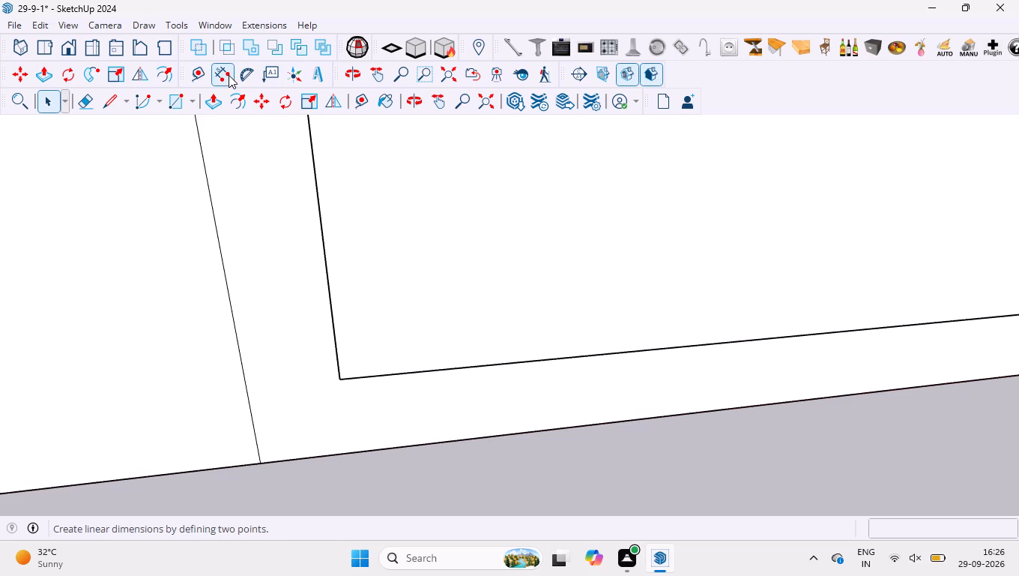
pyautogui.click(342, 373)
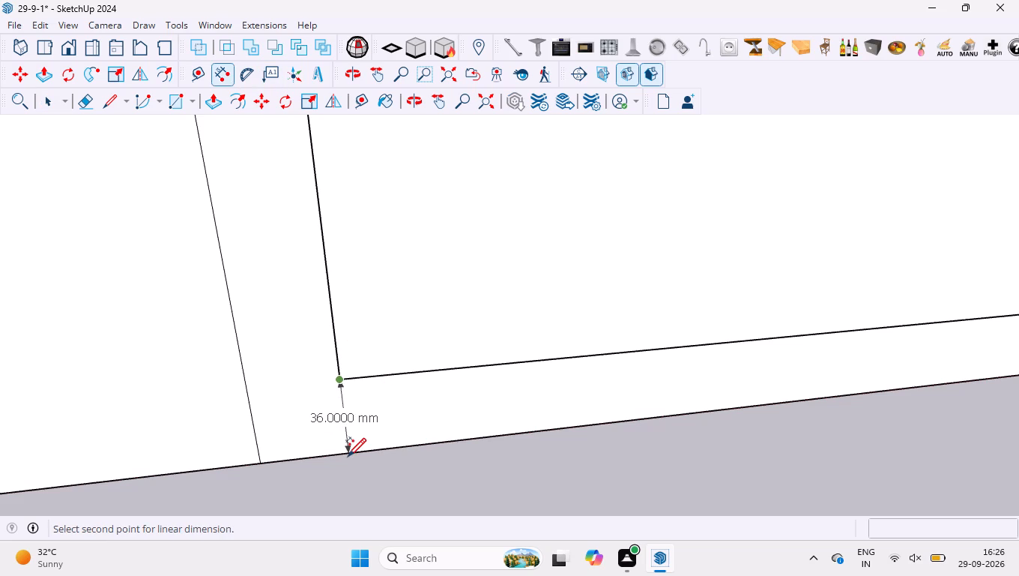
pyautogui.press('space')
# Place a guide parallel to the front top edge, through the upper end of the inner vertical line beside the divider.
pyautogui.scroll(-20, 343, 403)
pyautogui.scroll(-5, 343, 403)
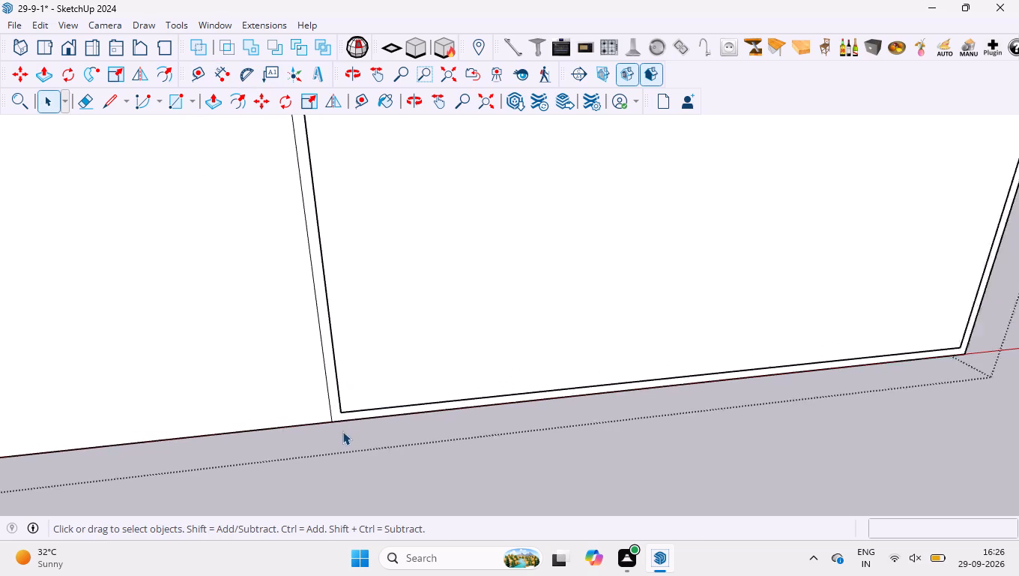
pyautogui.scroll(-11, 342, 431)
pyautogui.scroll(13, 329, 178)
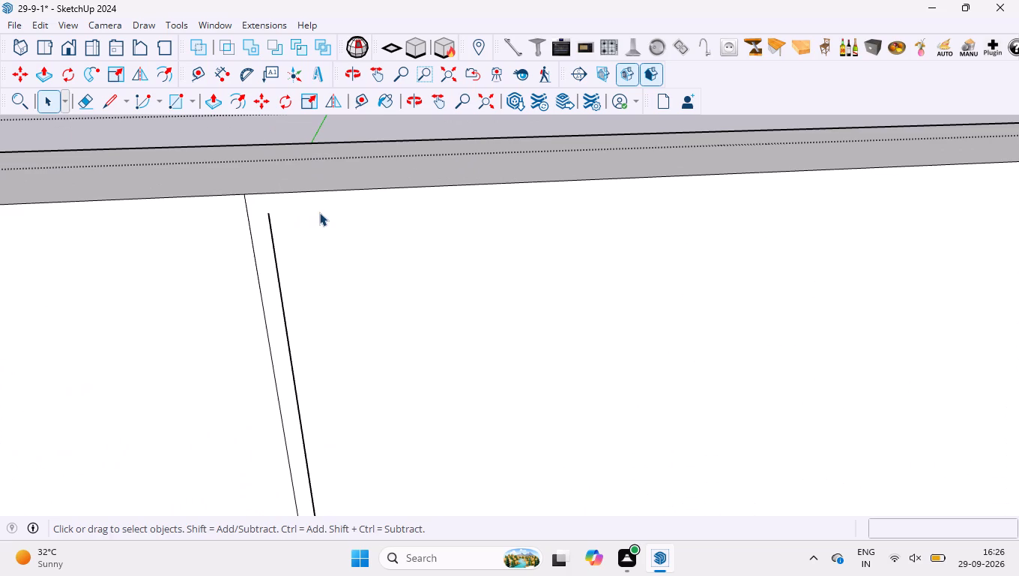
pyautogui.press('t')
pyautogui.click(333, 193)
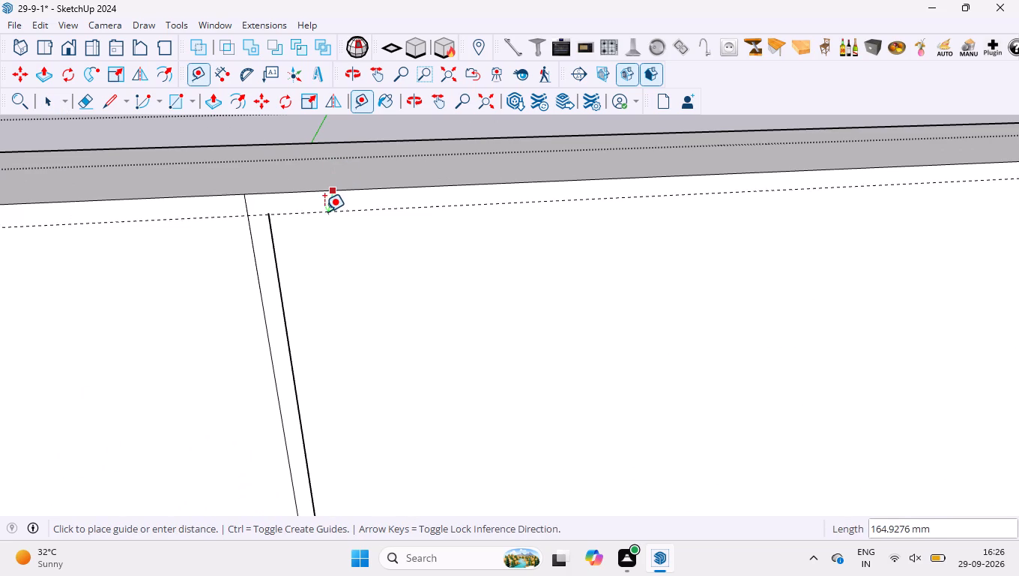
pyautogui.click(266, 216)
pyautogui.scroll(-10, 350, 251)
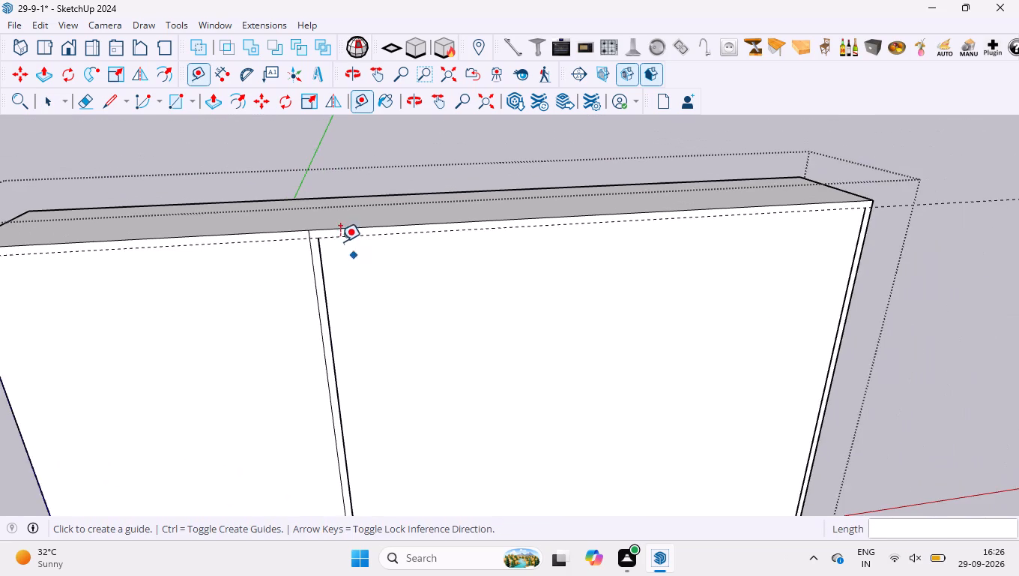
pyautogui.scroll(-3, 340, 241)
pyautogui.press('space')
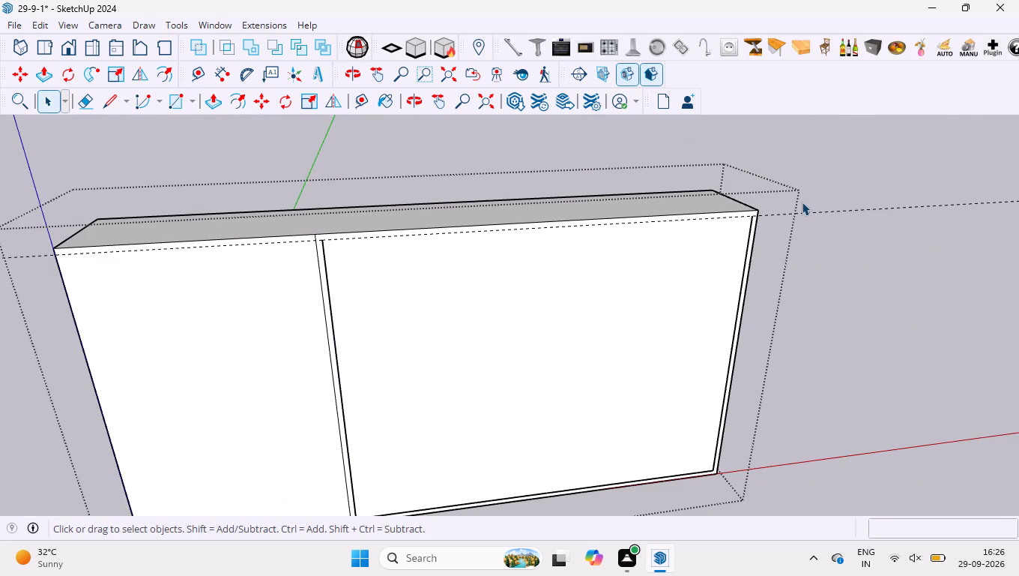
# Draw a 36 mm by 4089.4 mm rectangle along the front face's top edge, down to the guide.
pyautogui.press('r')
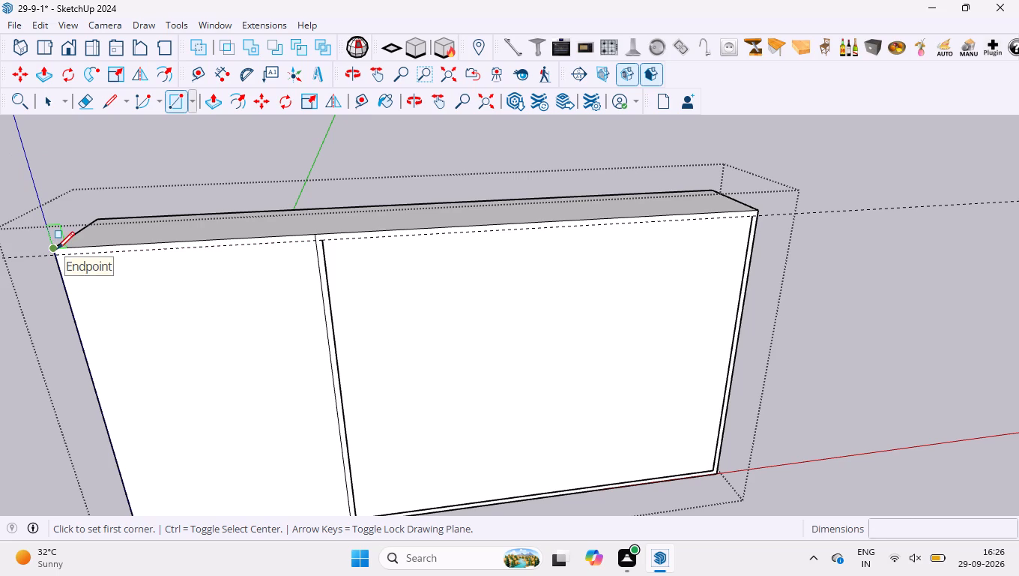
pyautogui.click(57, 249)
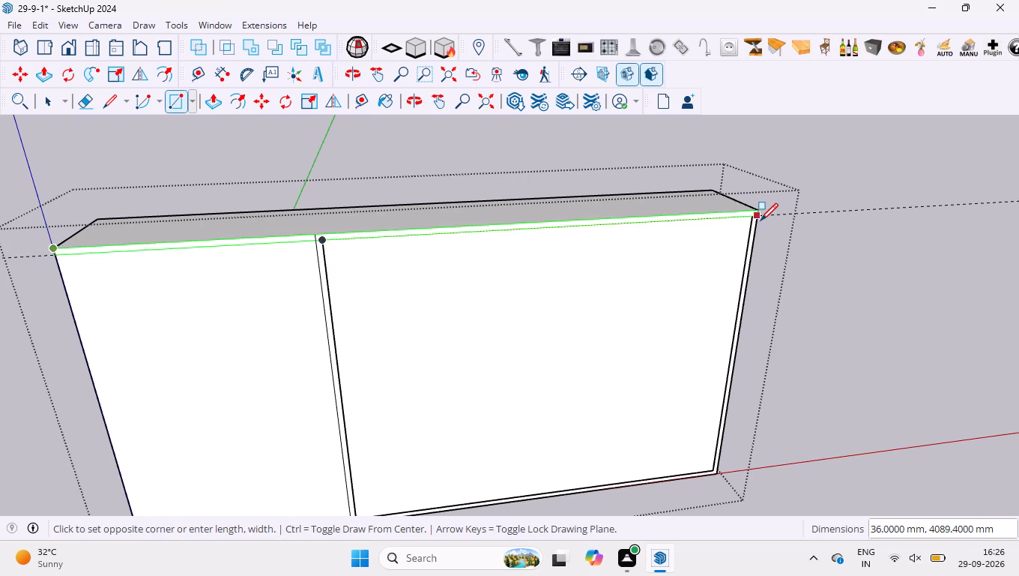
pyautogui.scroll(7, 760, 217)
pyautogui.click(758, 218)
pyautogui.press('space')
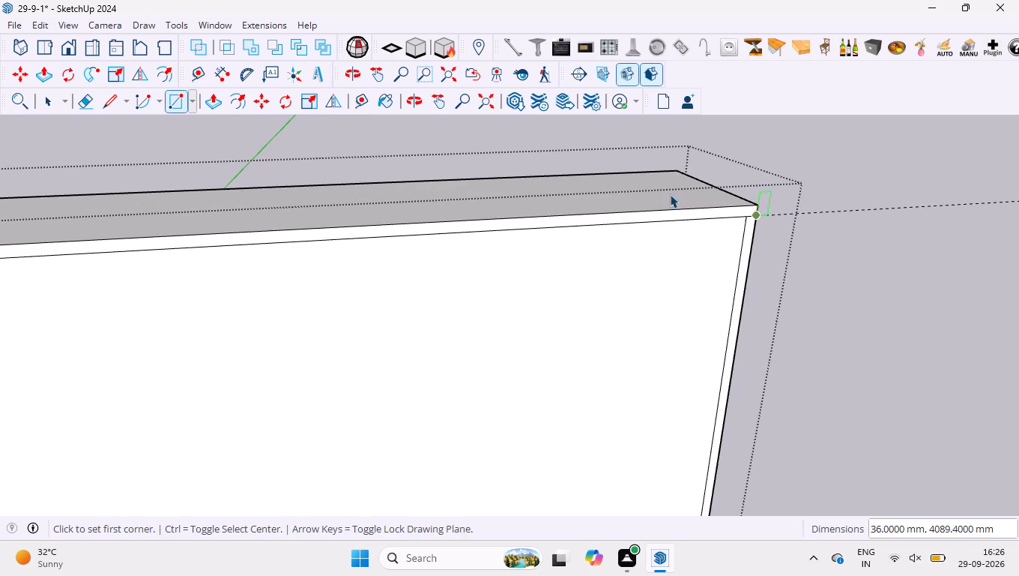
# Delete the horizontal guide running through the top of the front face.
pyautogui.scroll(-14, 620, 164)
pyautogui.moveTo(847, 157); pyautogui.dragTo(807, 223)
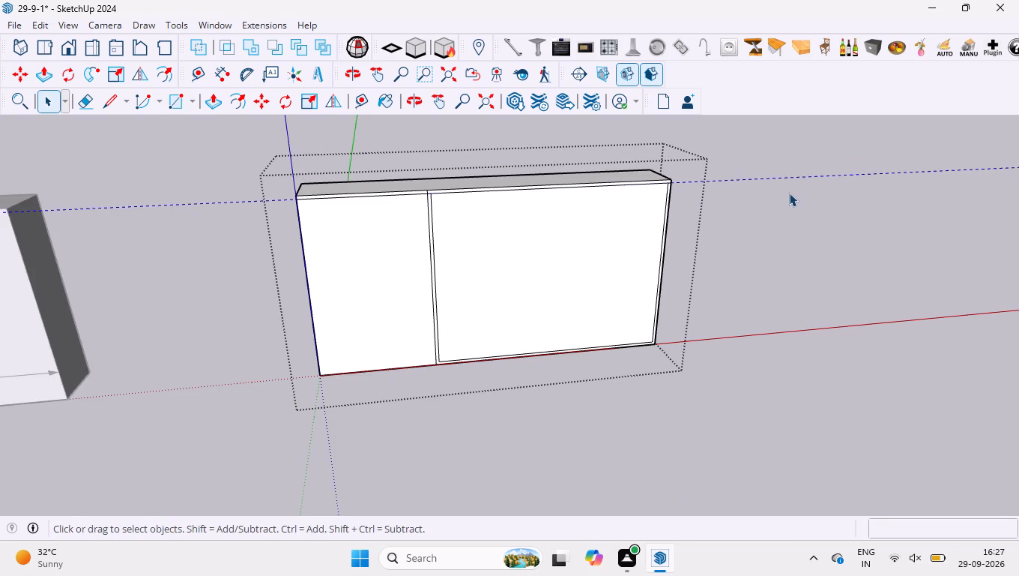
pyautogui.press('Delete')
# Erase the short divider segment that crosses the top strip of the front face.
pyautogui.scroll(1, 441, 202)
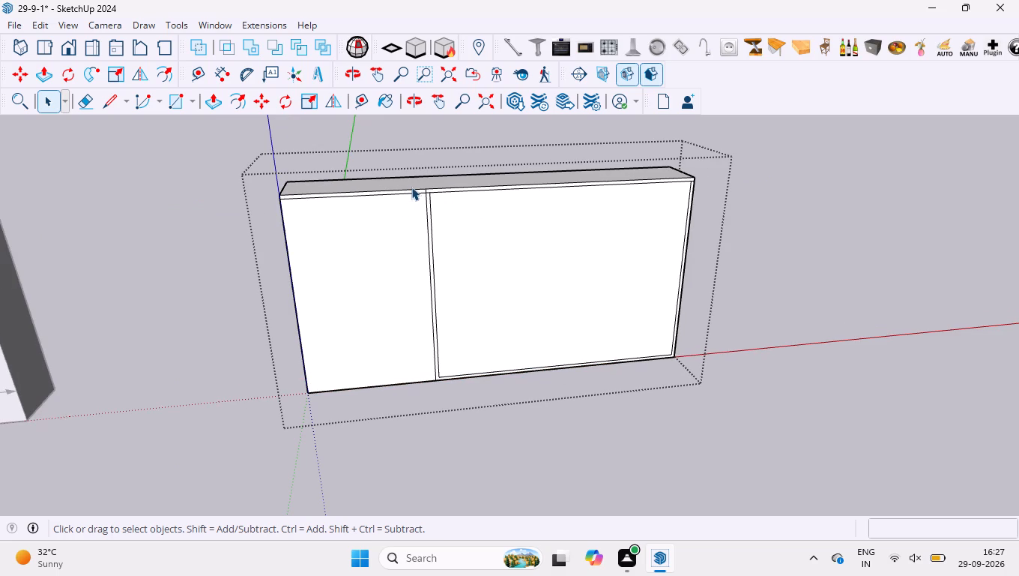
pyautogui.scroll(4, 411, 187)
pyautogui.scroll(18, 415, 189)
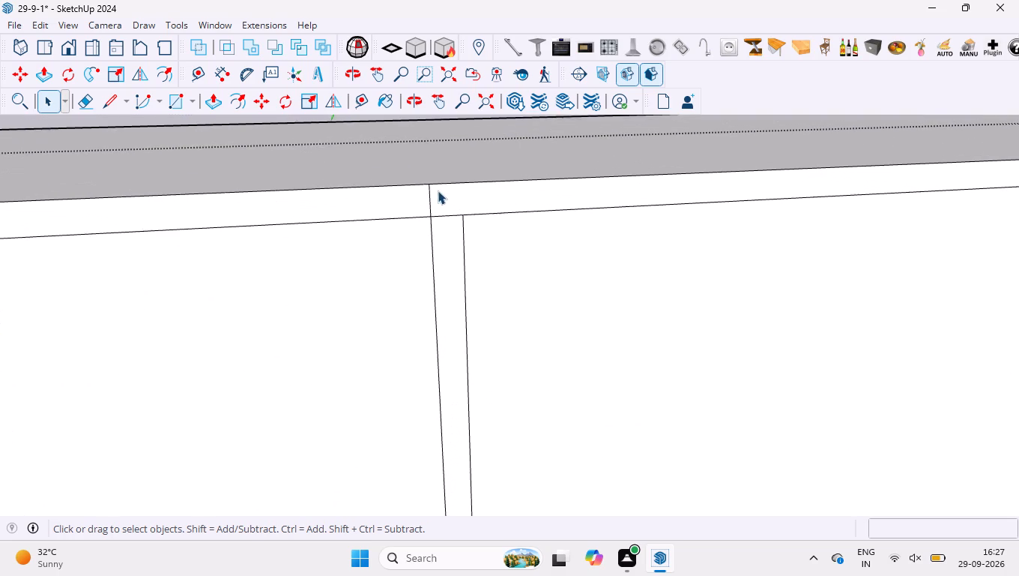
pyautogui.scroll(7, 438, 190)
pyautogui.press('e')
pyautogui.moveTo(392, 202); pyautogui.dragTo(477, 202)
pyautogui.press('space')
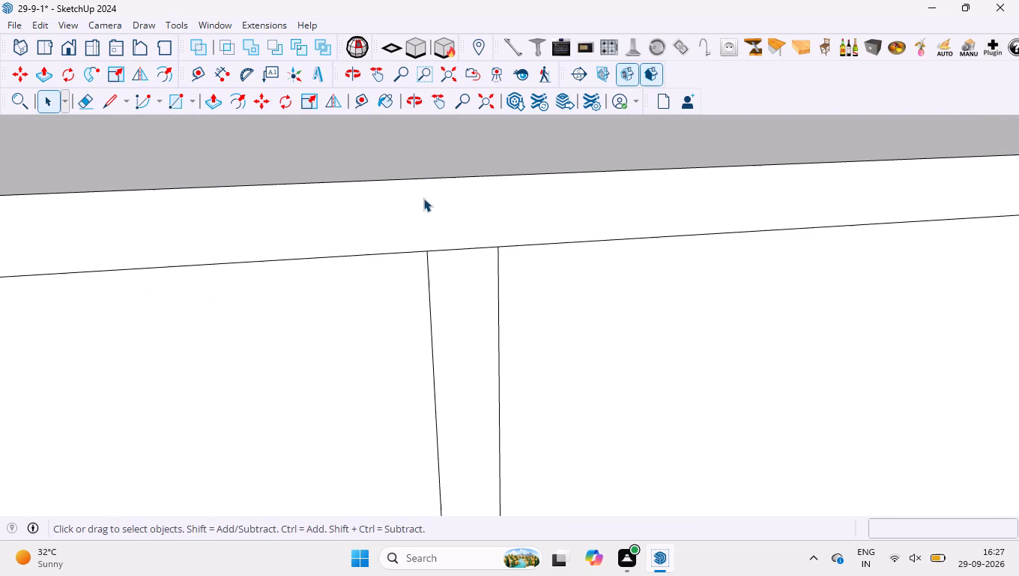
pyautogui.scroll(-20, 414, 163)
pyautogui.scroll(-1, 414, 163)
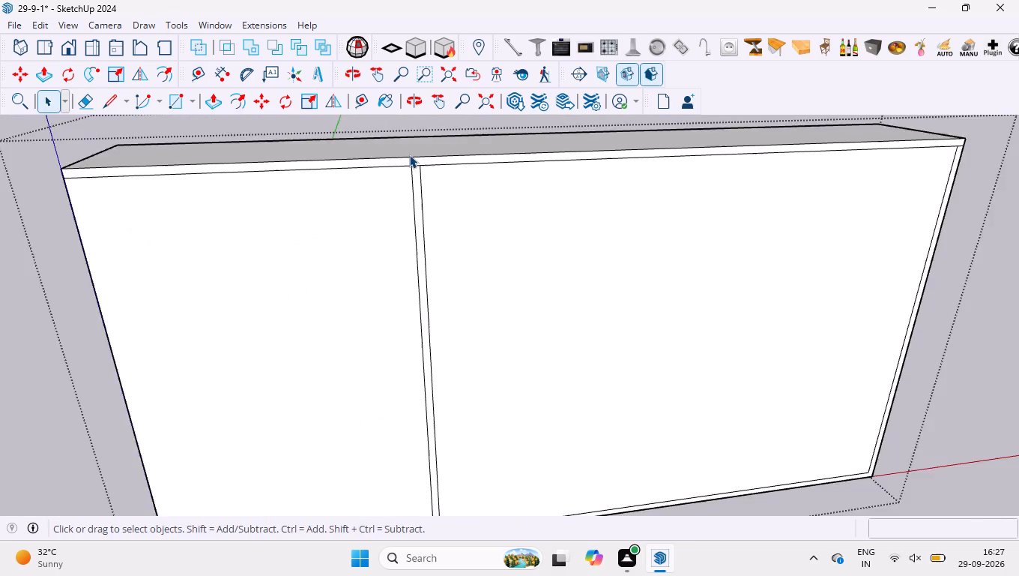
pyautogui.scroll(-9, 409, 154)
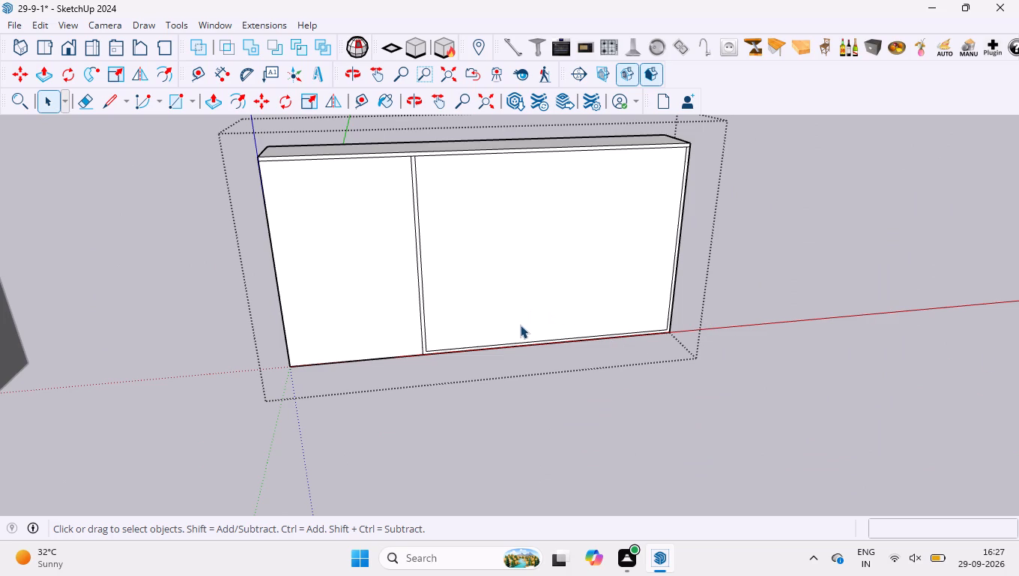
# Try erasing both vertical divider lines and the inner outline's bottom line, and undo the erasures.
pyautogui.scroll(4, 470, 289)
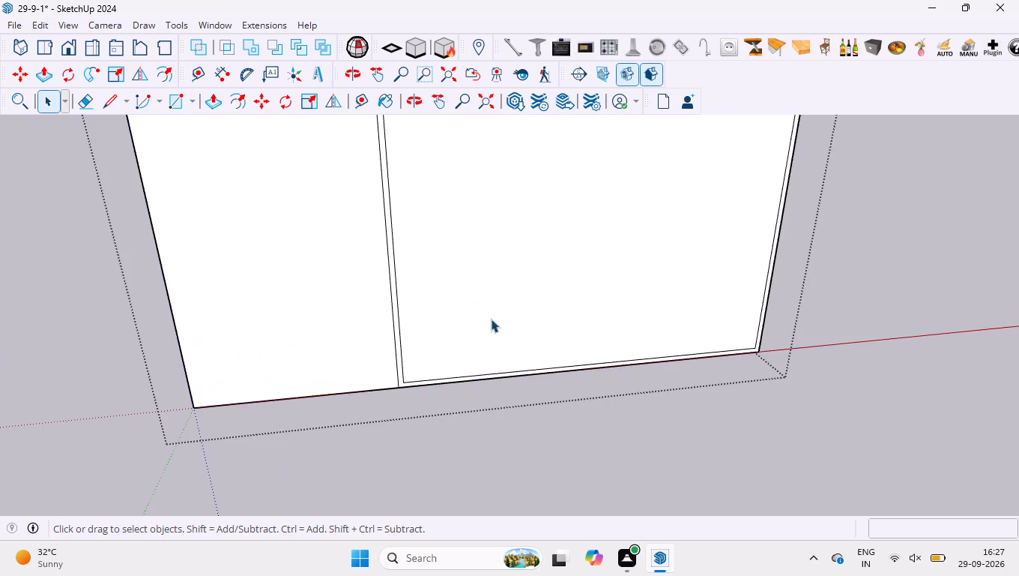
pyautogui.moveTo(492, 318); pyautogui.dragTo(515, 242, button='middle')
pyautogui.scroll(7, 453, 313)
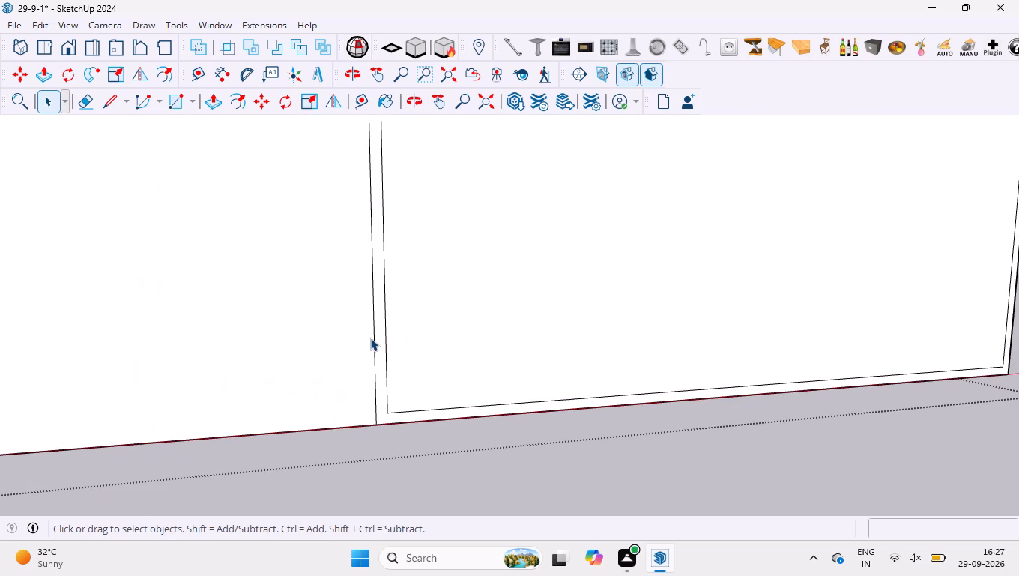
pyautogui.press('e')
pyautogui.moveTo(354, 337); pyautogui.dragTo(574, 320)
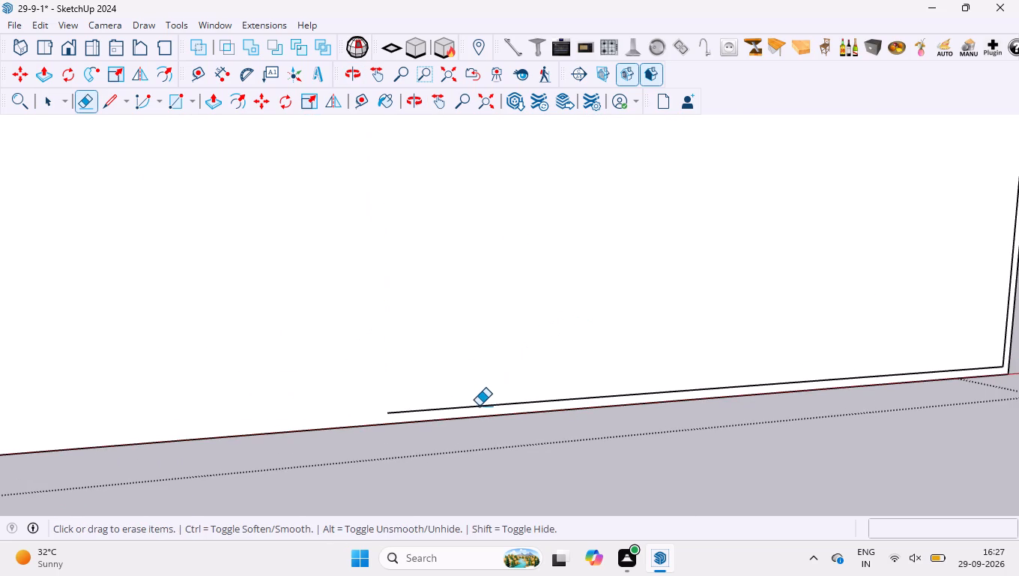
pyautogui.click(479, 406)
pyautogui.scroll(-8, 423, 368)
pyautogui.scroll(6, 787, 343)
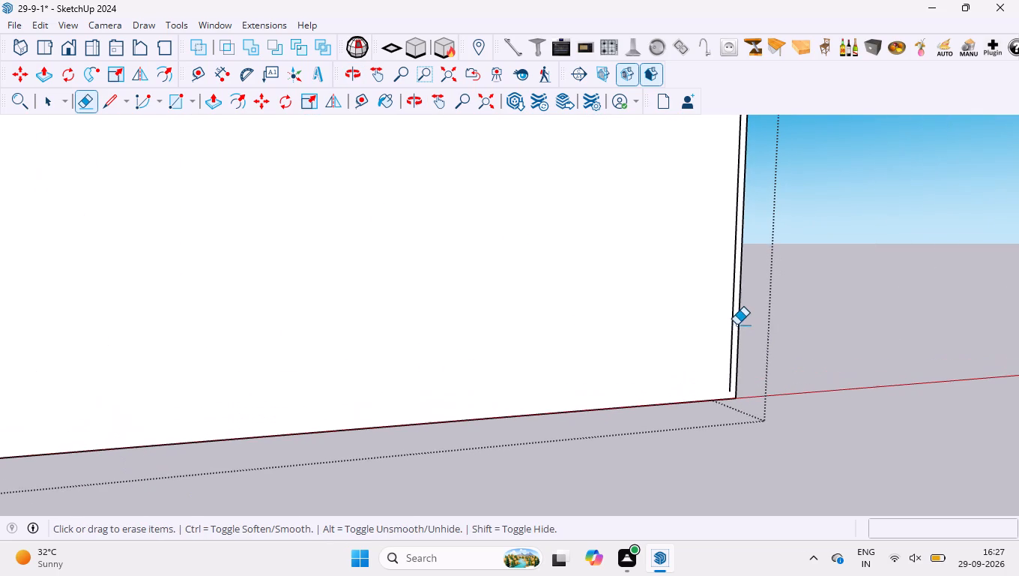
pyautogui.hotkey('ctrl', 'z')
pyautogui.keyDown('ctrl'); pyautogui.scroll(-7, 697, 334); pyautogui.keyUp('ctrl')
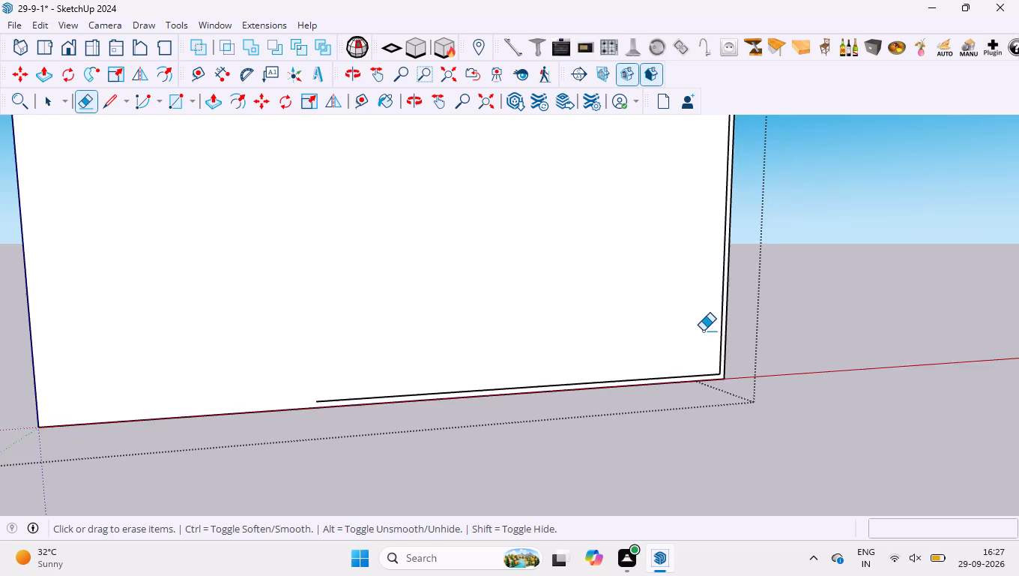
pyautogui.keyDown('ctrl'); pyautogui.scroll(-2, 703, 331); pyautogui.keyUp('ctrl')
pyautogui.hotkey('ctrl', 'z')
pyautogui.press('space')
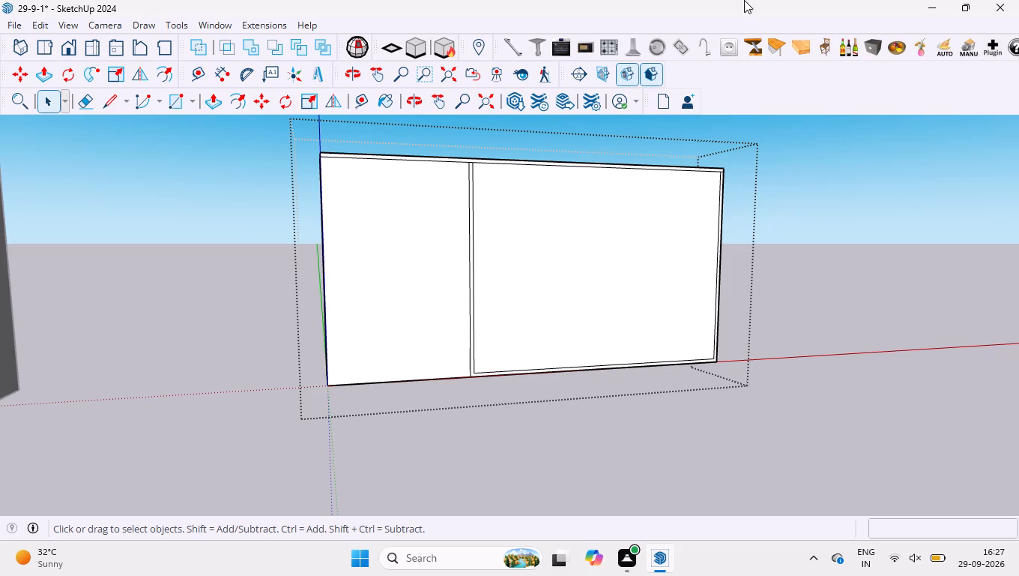
# Erase only the inner outline's bottom line in the wider bay of the front face.
pyautogui.scroll(5, 515, 349)
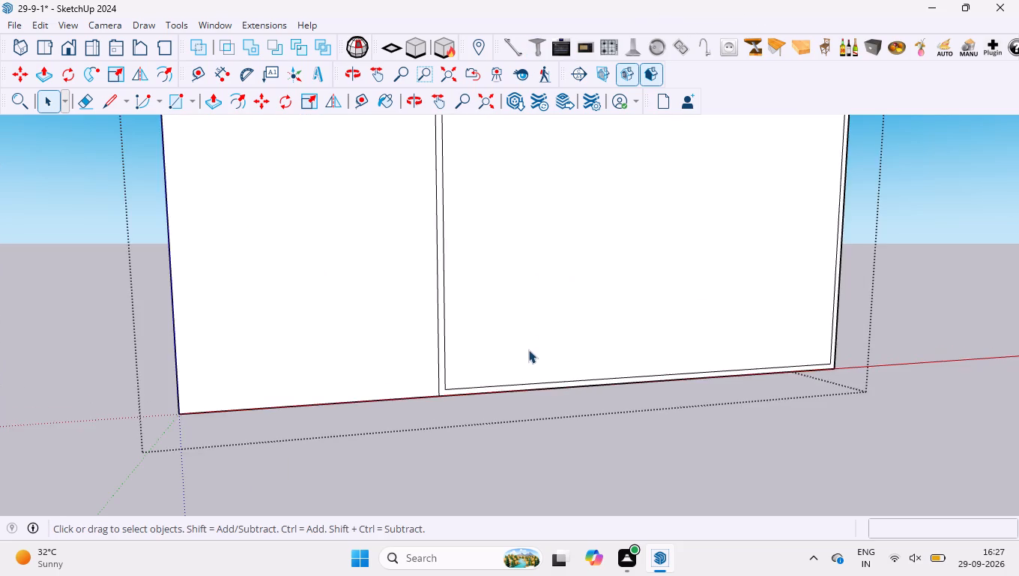
pyautogui.scroll(14, 469, 378)
pyautogui.press('e')
pyautogui.moveTo(465, 386); pyautogui.dragTo(494, 337)
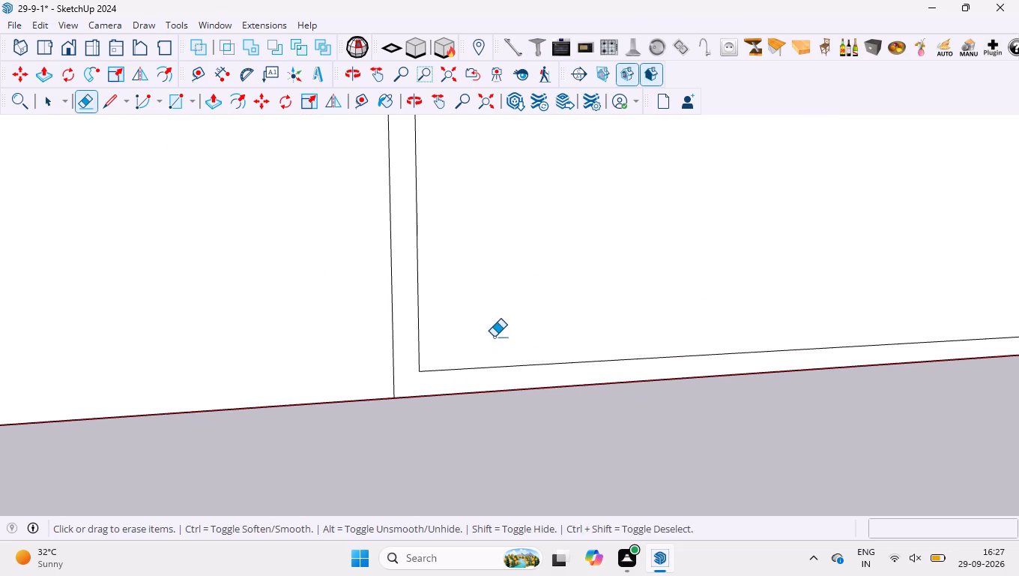
pyautogui.moveTo(494, 337); pyautogui.dragTo(496, 331)
pyautogui.scroll(-4, 484, 333)
pyautogui.scroll(-15, 381, 346)
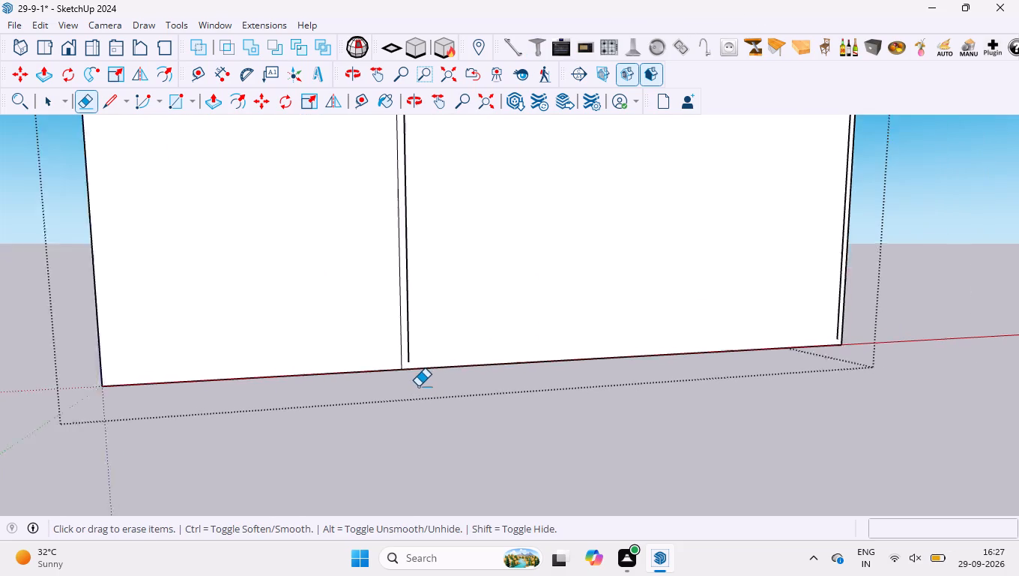
pyautogui.scroll(-4, 420, 380)
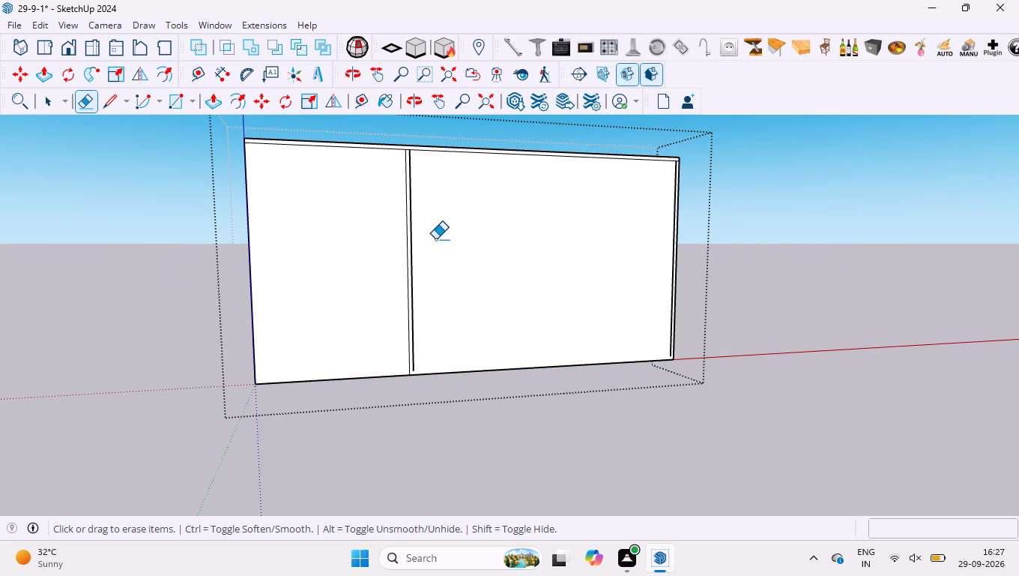
# Copy the wider bay's bottom edge 4" straight up the front face.
pyautogui.press('space')
pyautogui.scroll(7, 417, 385)
pyautogui.click(423, 373)
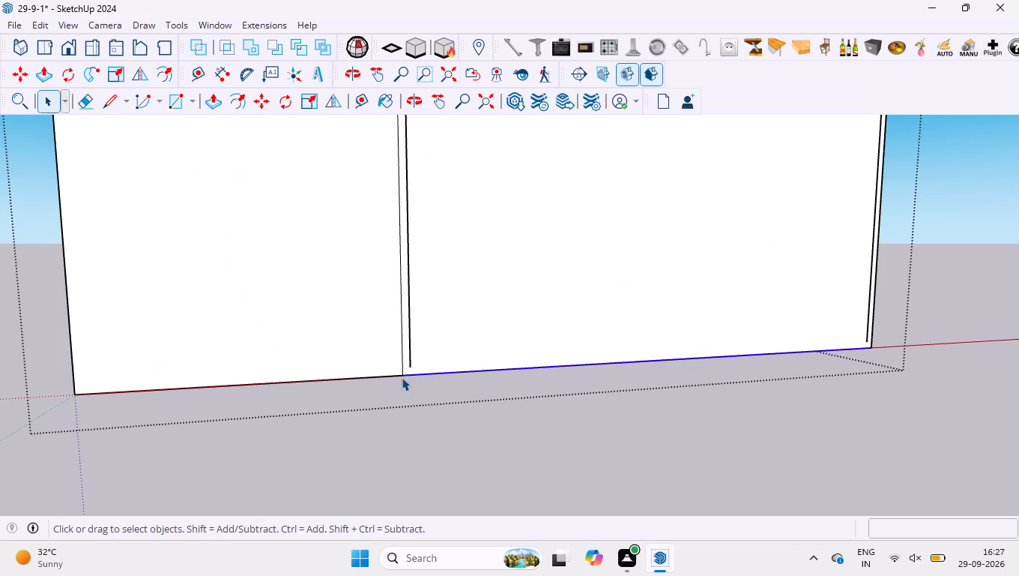
pyautogui.press('m')
pyautogui.click(467, 370)
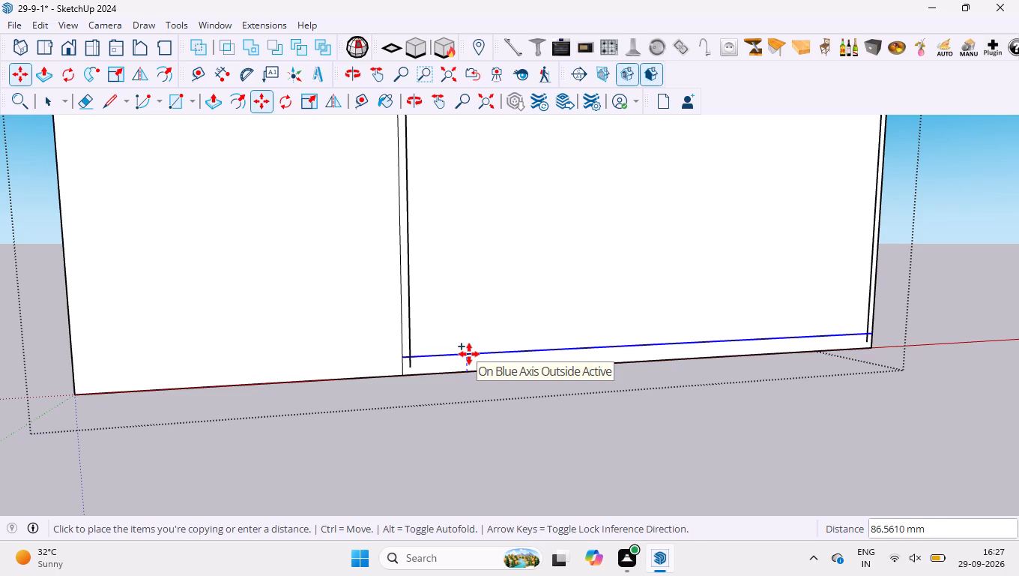
pyautogui.write('4"')
pyautogui.press('Return')
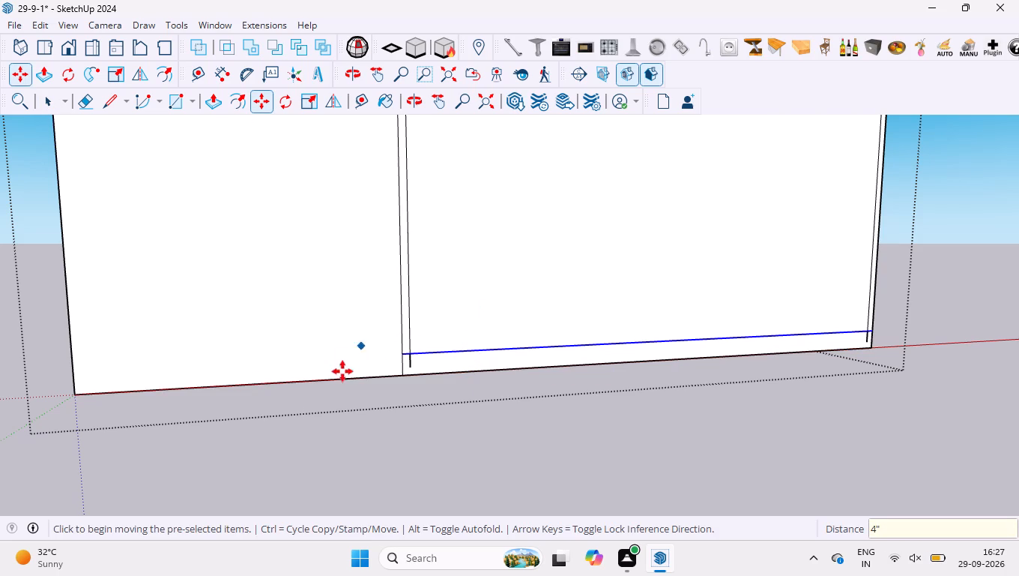
pyautogui.press('space')
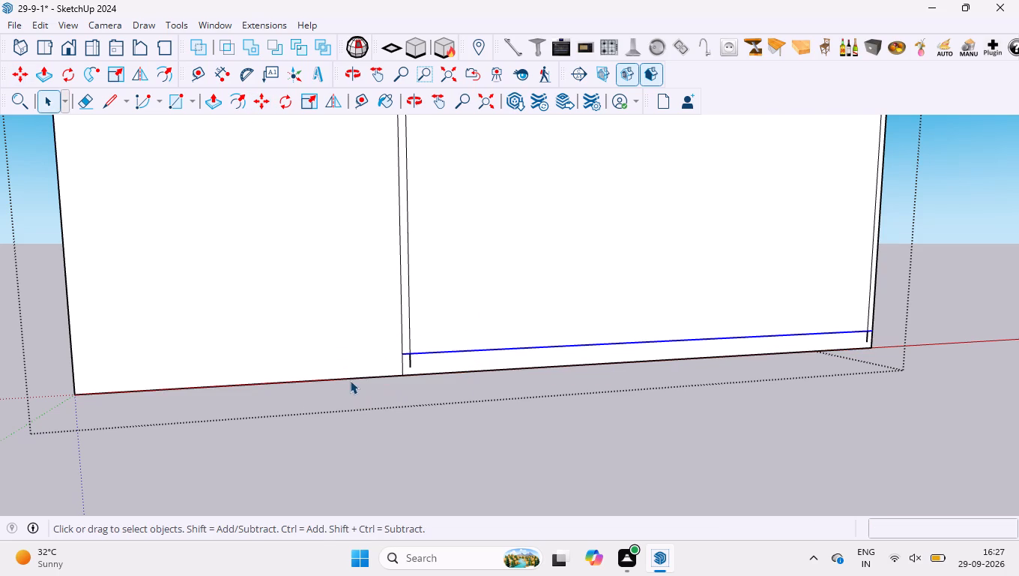
# Copy the narrower bay's bottom edge 4" straight up, in line with the other copied edge.
pyautogui.click(350, 379)
pyautogui.press('m')
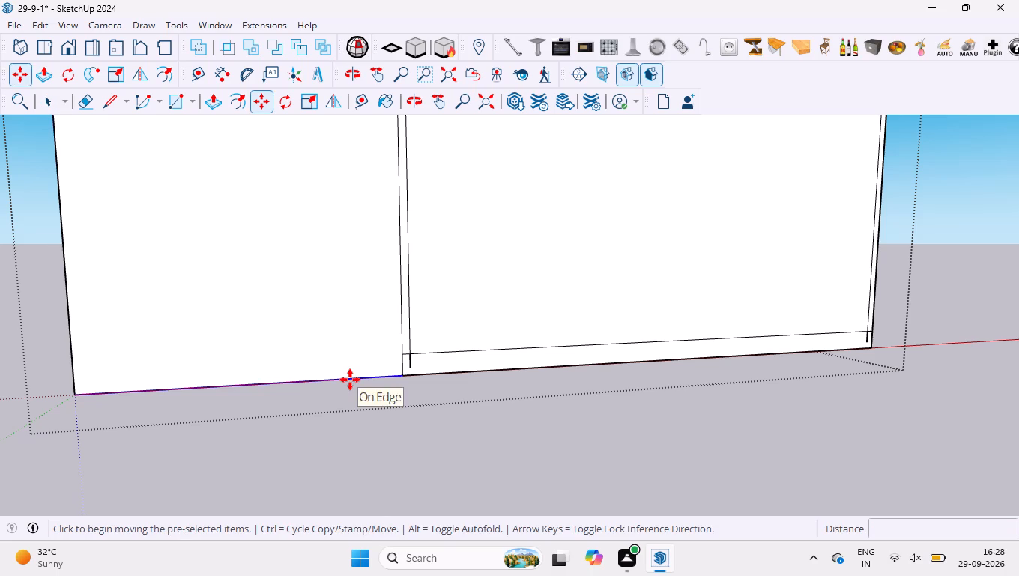
pyautogui.click(350, 379)
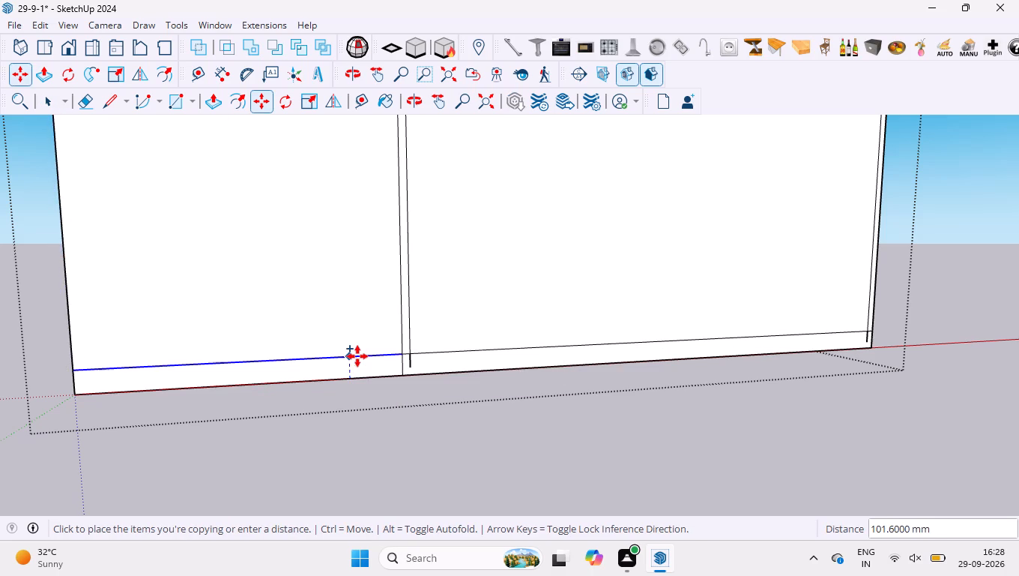
pyautogui.write('4"')
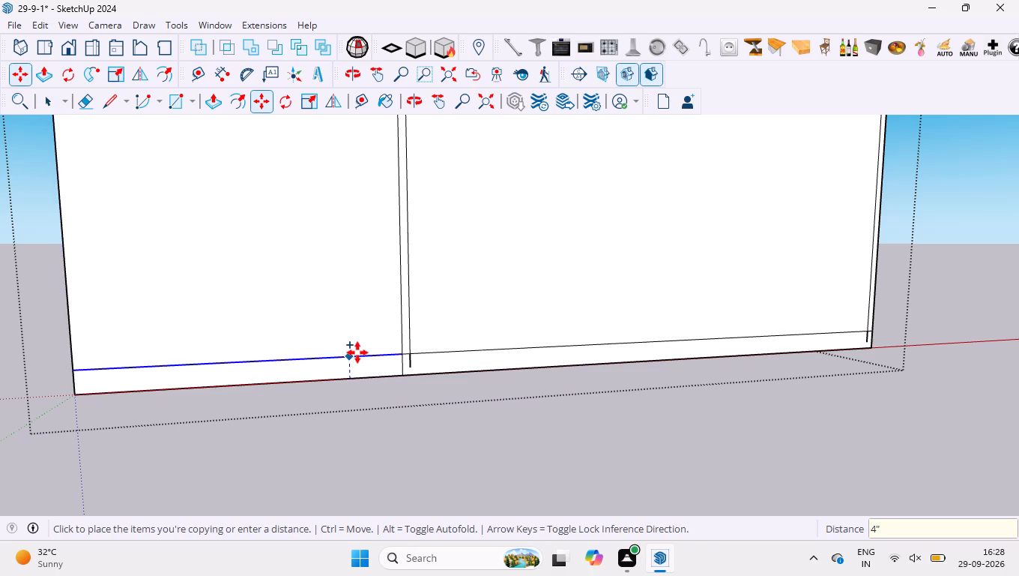
pyautogui.press('Return')
pyautogui.press('space')
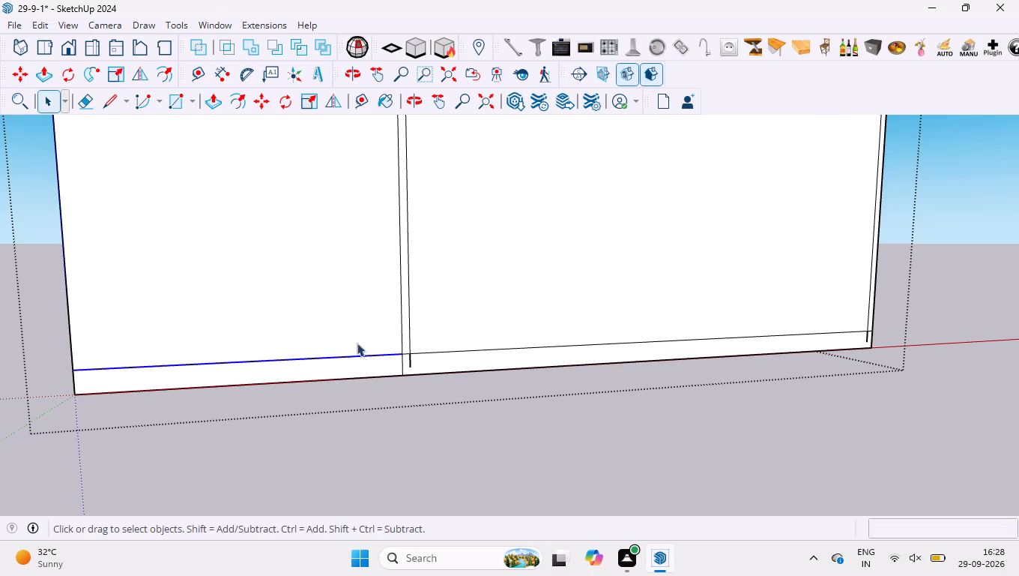
# Erase the leftover vertical segments below the 4" line, at the divider and beside the block's far side edge.
pyautogui.scroll(14, 439, 375)
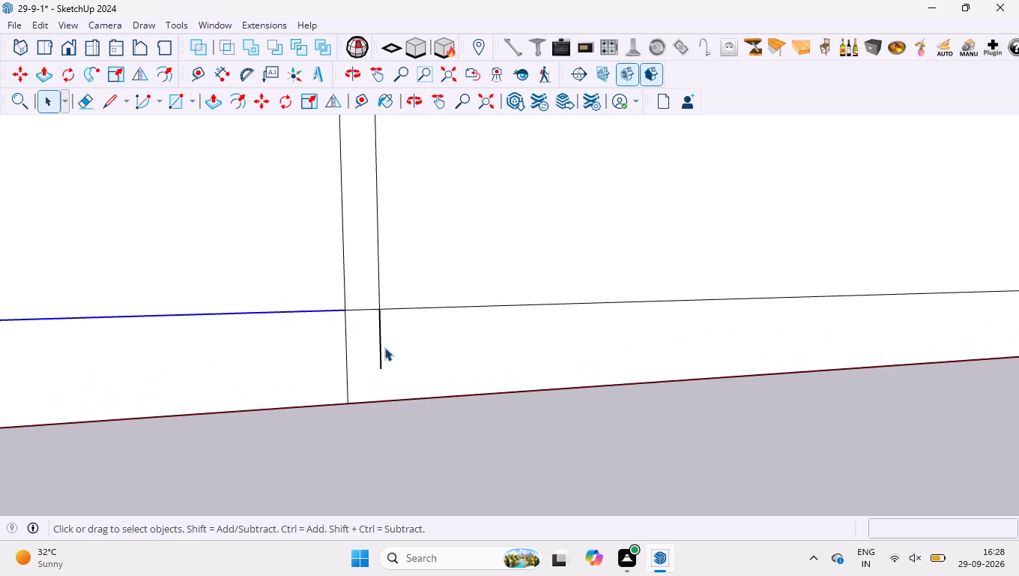
pyautogui.press('e')
pyautogui.moveTo(373, 336); pyautogui.dragTo(380, 336)
pyautogui.moveTo(318, 340); pyautogui.dragTo(369, 342)
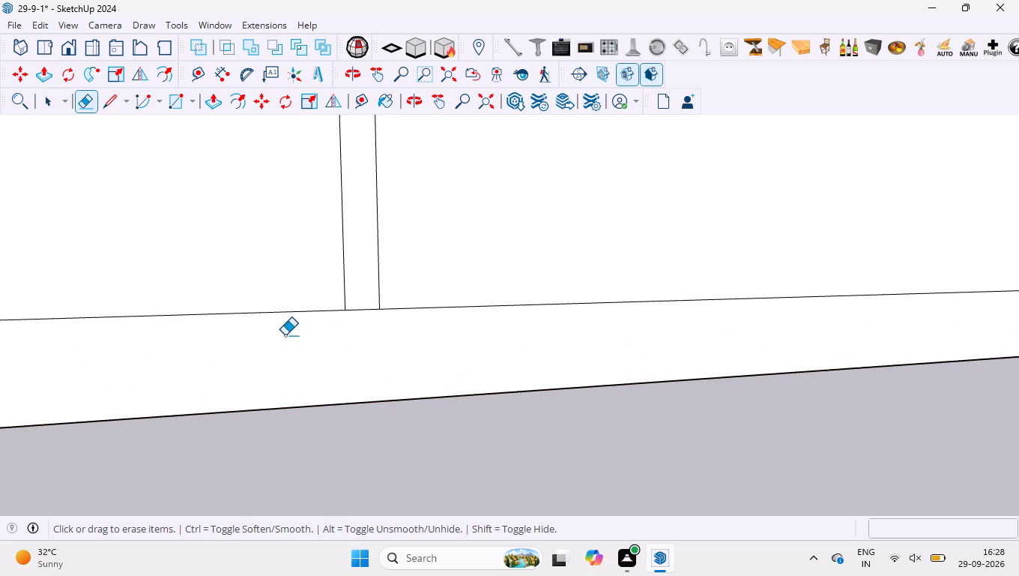
pyautogui.scroll(-20, 282, 336)
pyautogui.scroll(-4, 282, 336)
pyautogui.scroll(5, 667, 357)
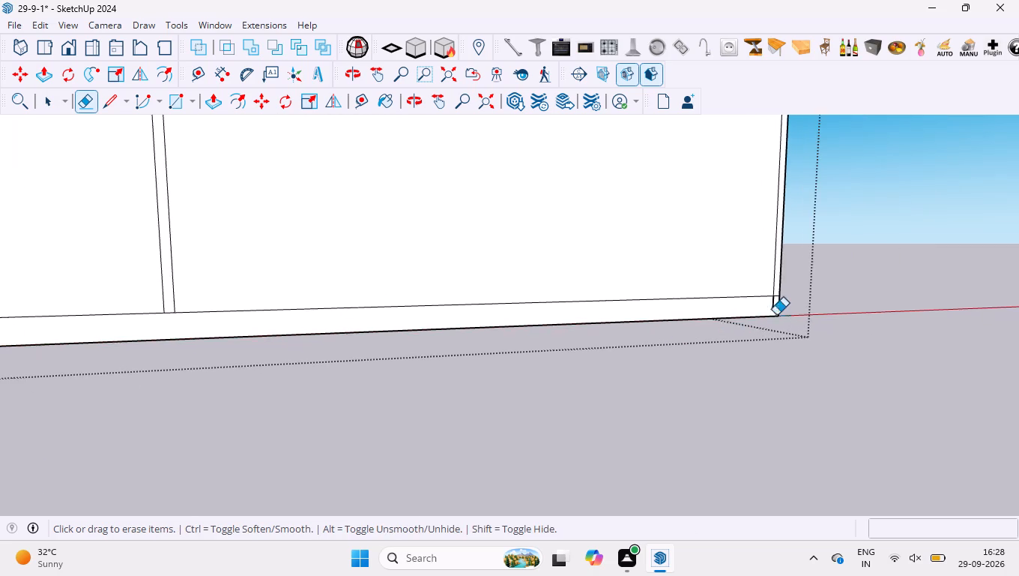
pyautogui.scroll(20, 776, 315)
pyautogui.scroll(2, 776, 315)
pyautogui.moveTo(715, 323); pyautogui.dragTo(731, 321)
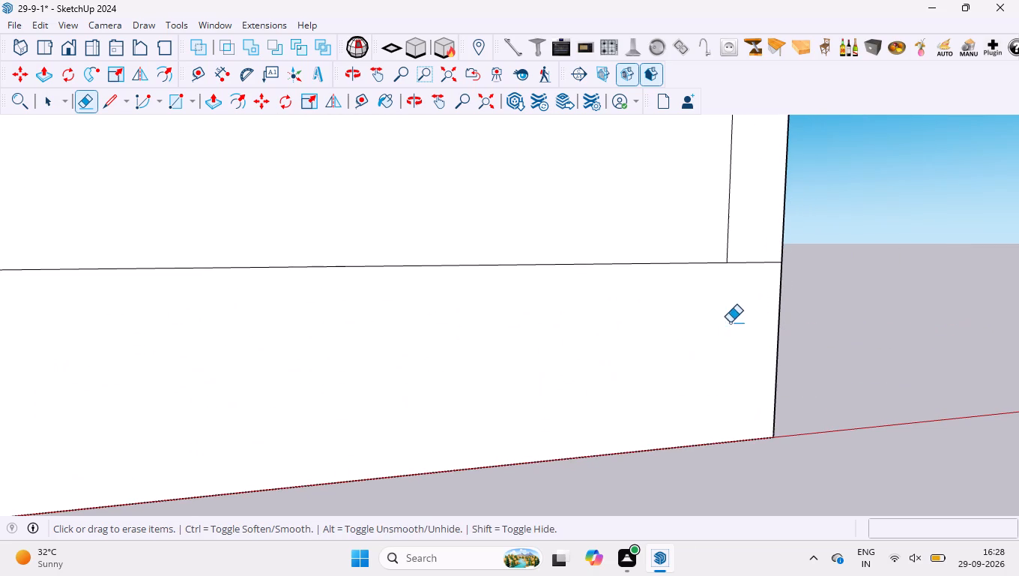
pyautogui.press('space')
pyautogui.scroll(-20, 683, 346)
pyautogui.scroll(-10, 683, 346)
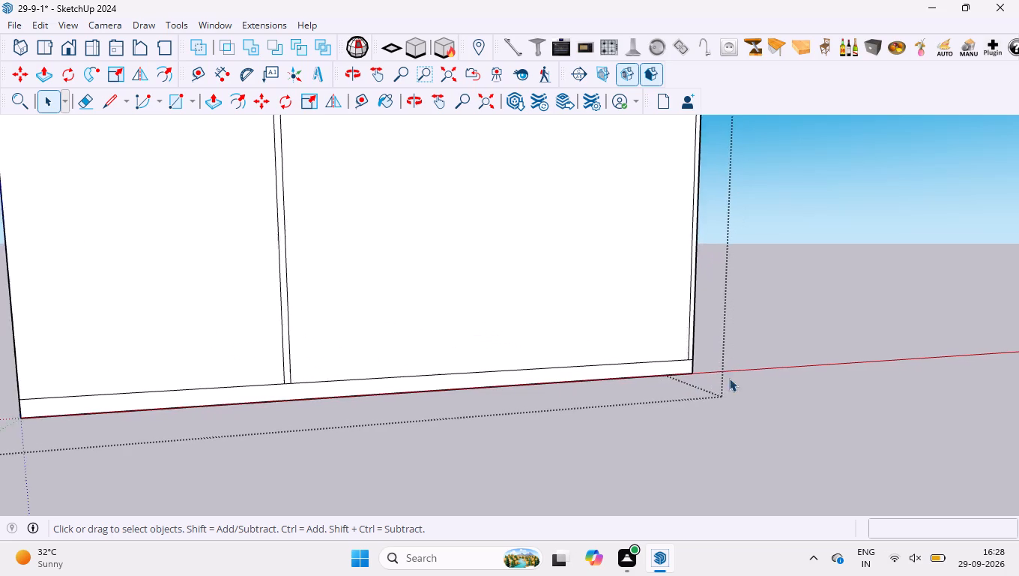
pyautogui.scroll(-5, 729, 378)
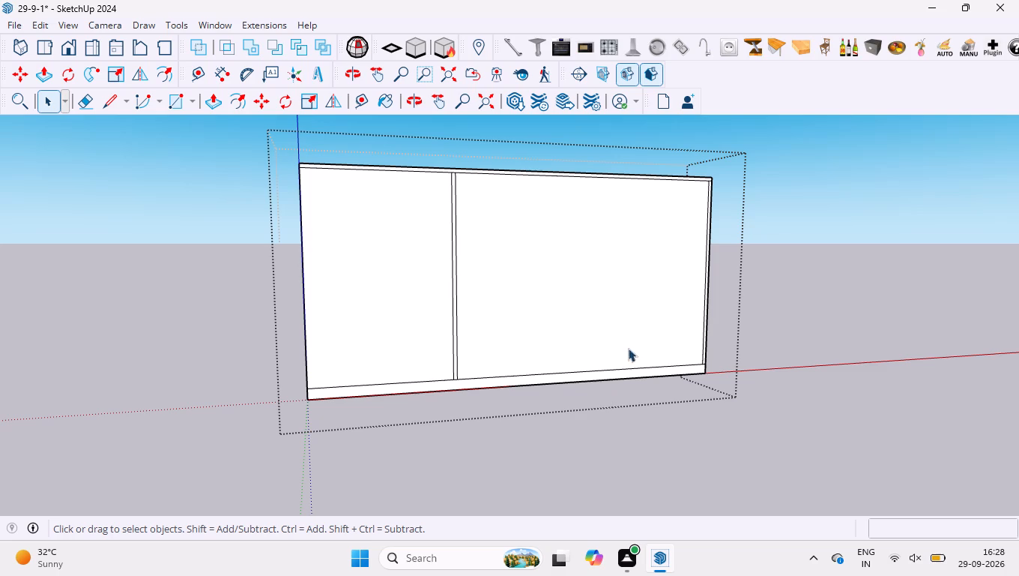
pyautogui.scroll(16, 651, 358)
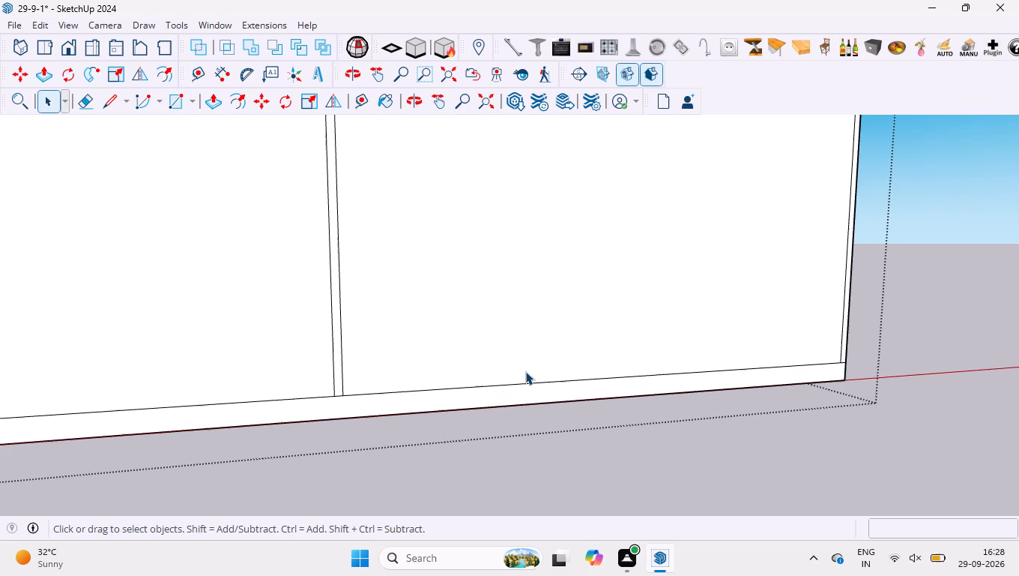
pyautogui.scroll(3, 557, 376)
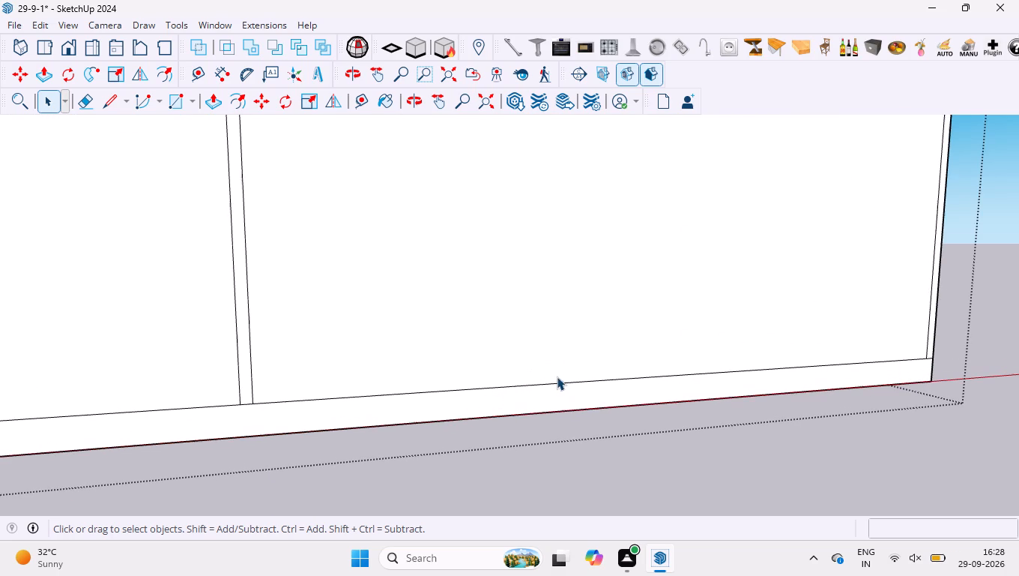
# Copy the wider bay's bottom line at the base strip 36 mm straight up the front face.
pyautogui.click(557, 385)
pyautogui.press('m')
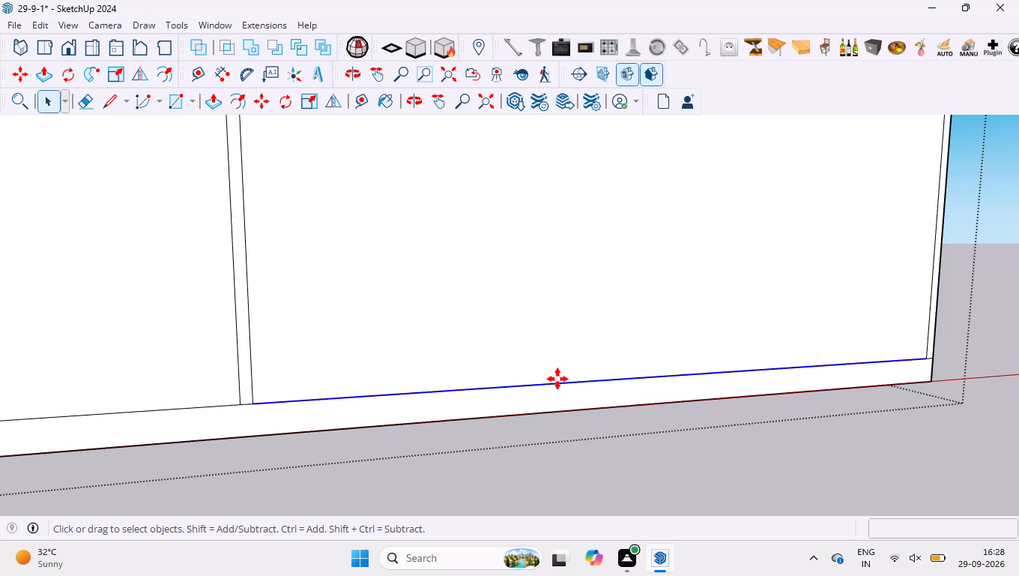
pyautogui.click(560, 384)
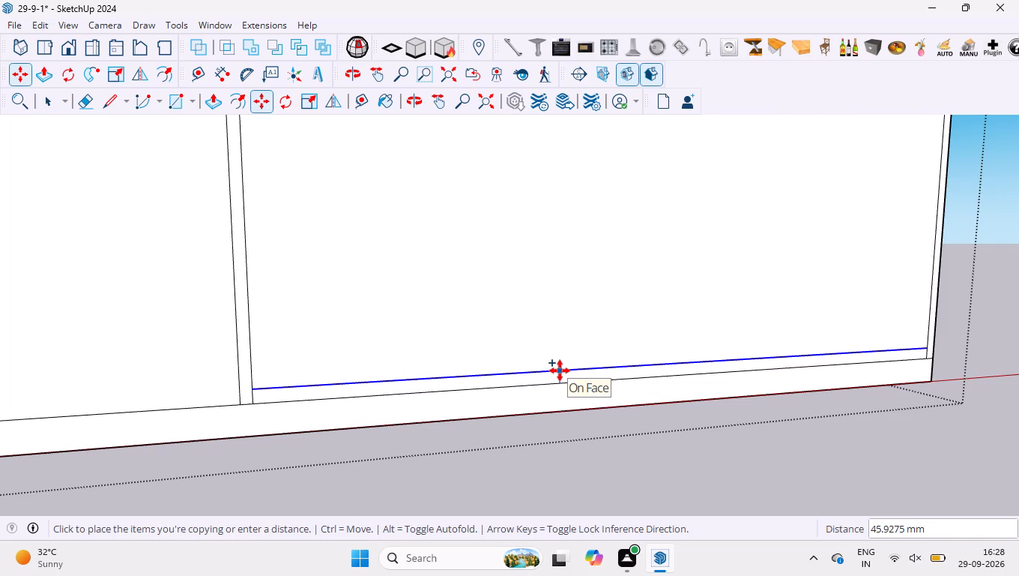
pyautogui.write('36mm')
pyautogui.press('Return')
pyautogui.press('space')
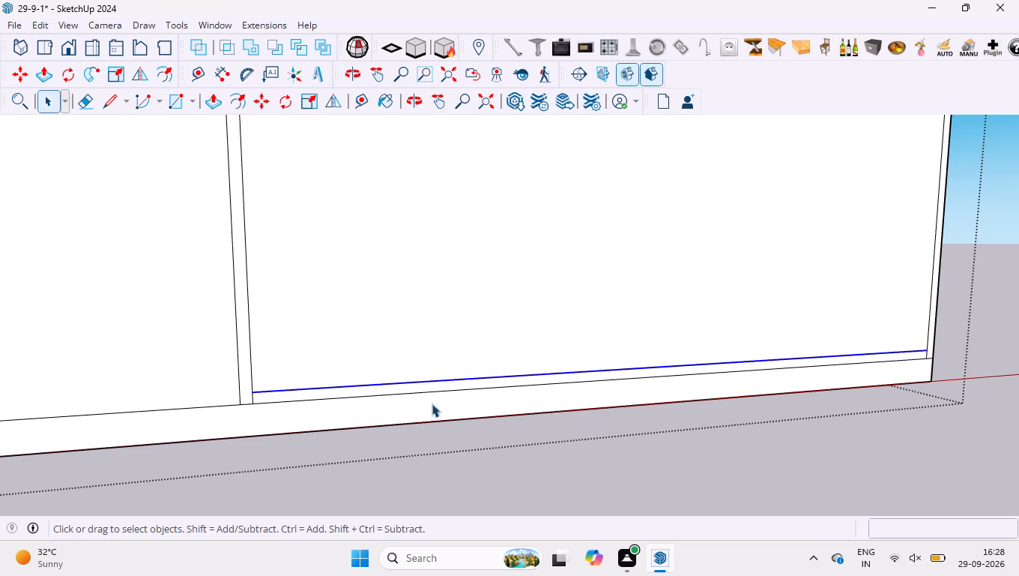
# Erase the short vertical segments below the new 36 mm line, at the divider and beside the block's far side edge.
pyautogui.press('e')
pyautogui.scroll(16, 269, 397)
pyautogui.moveTo(245, 391); pyautogui.dragTo(289, 393)
pyautogui.scroll(-13, 144, 317)
pyautogui.scroll(-9, 596, 379)
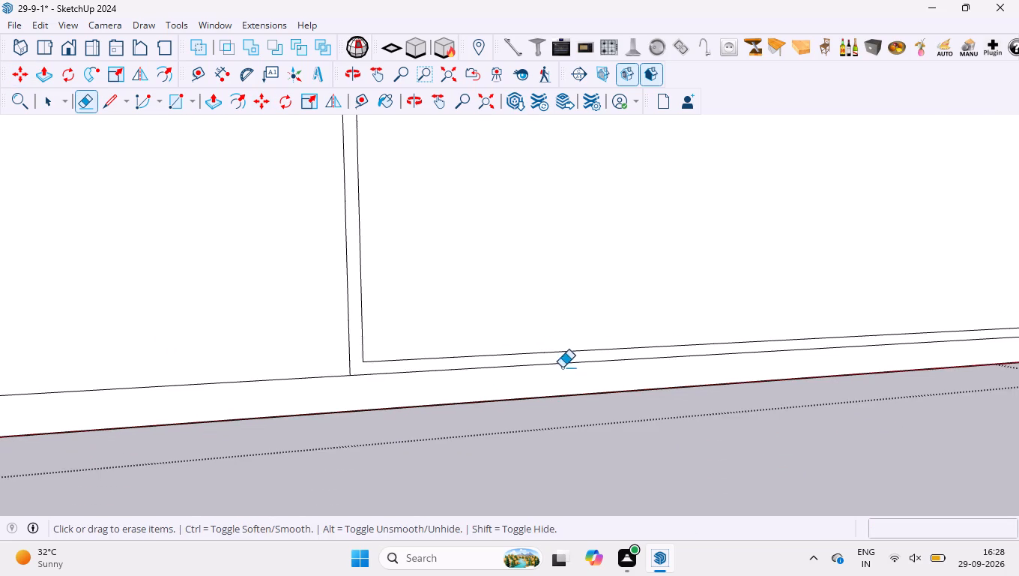
pyautogui.scroll(-1, 562, 367)
pyautogui.scroll(20, 964, 375)
pyautogui.scroll(2, 964, 375)
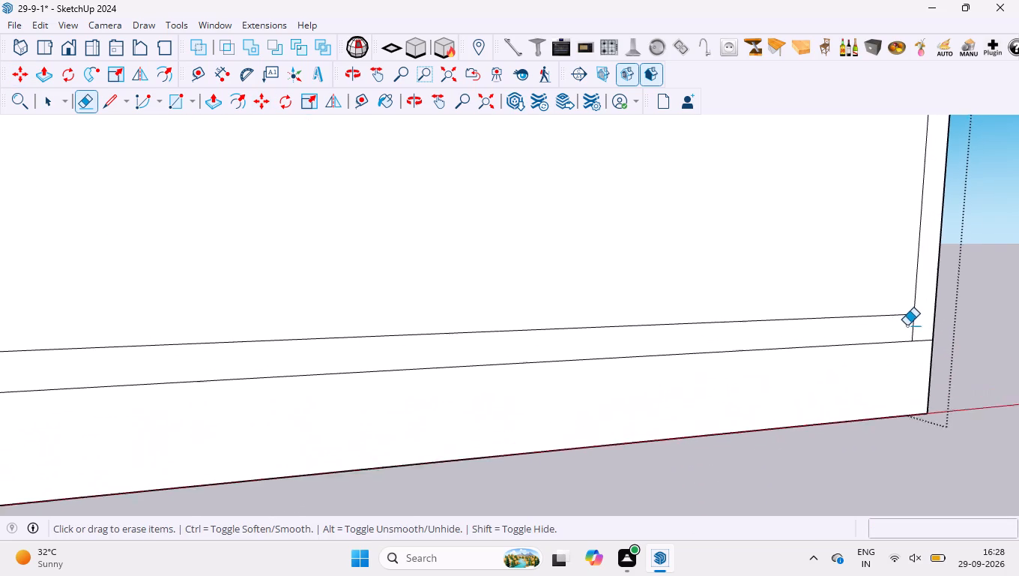
pyautogui.scroll(10, 907, 325)
pyautogui.moveTo(873, 321); pyautogui.dragTo(948, 327)
pyautogui.press('space')
pyautogui.scroll(-3, 742, 379)
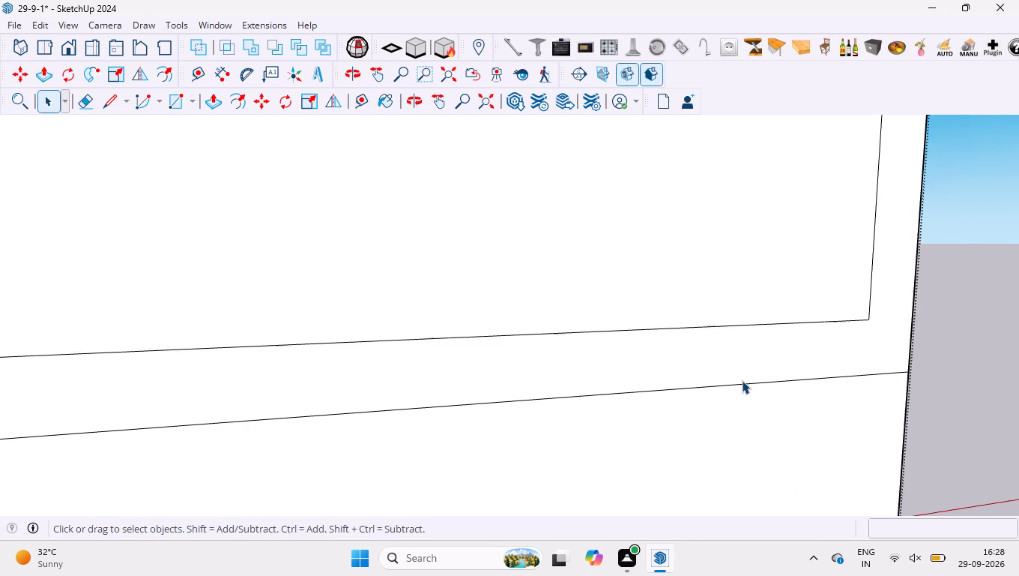
pyautogui.scroll(-20, 742, 380)
pyautogui.scroll(-1, 742, 380)
pyautogui.scroll(-9, 806, 381)
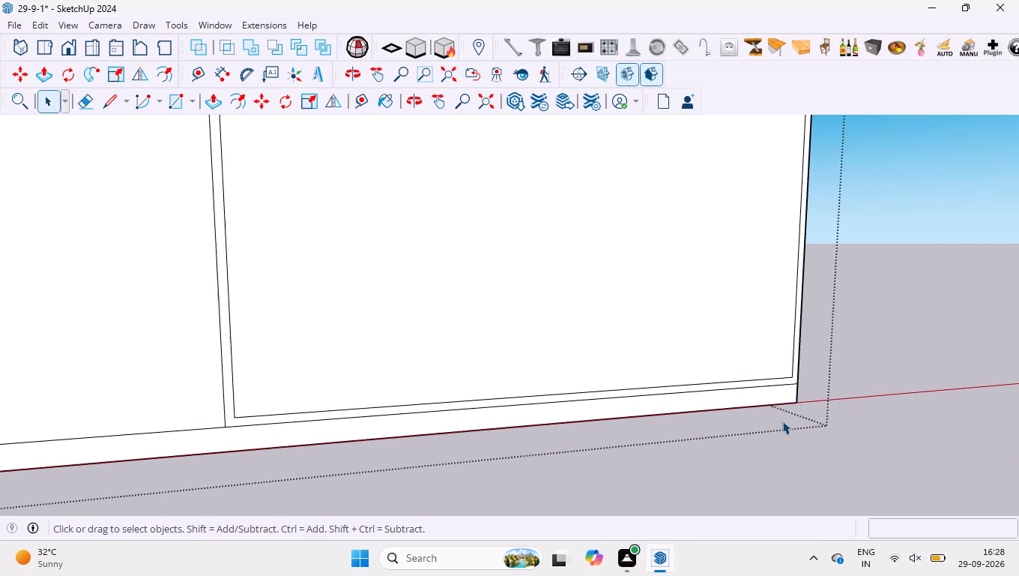
pyautogui.scroll(-6, 782, 421)
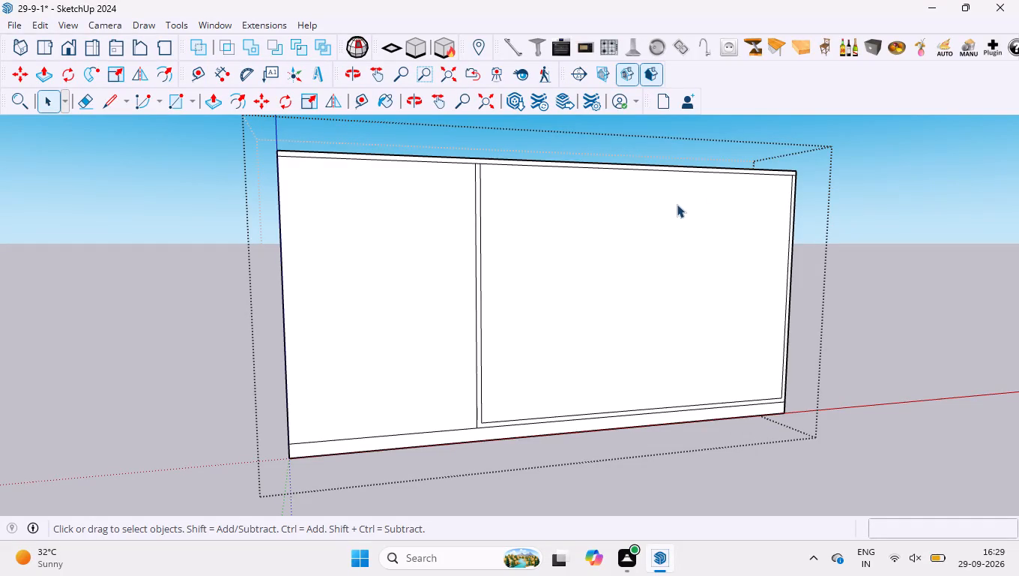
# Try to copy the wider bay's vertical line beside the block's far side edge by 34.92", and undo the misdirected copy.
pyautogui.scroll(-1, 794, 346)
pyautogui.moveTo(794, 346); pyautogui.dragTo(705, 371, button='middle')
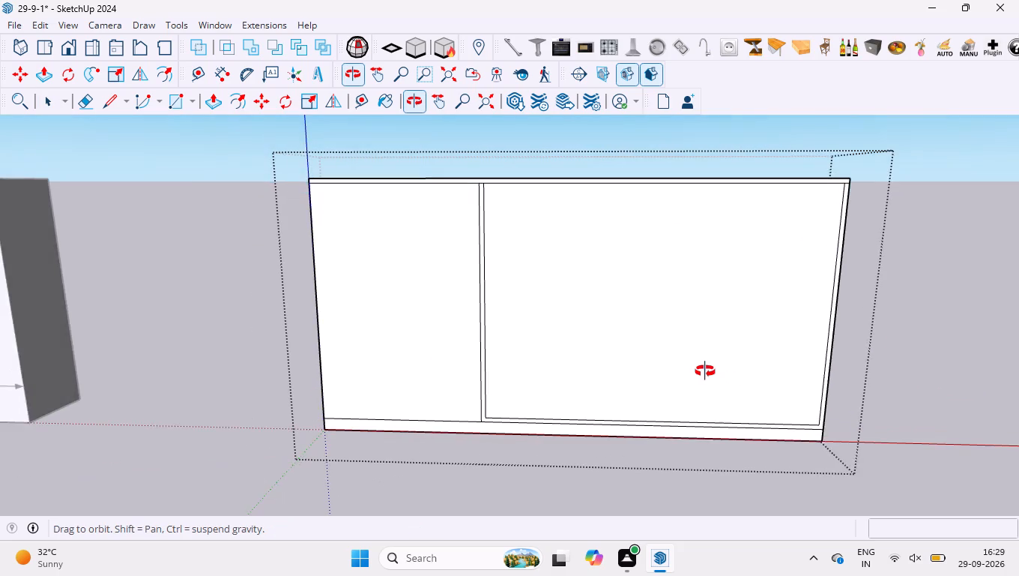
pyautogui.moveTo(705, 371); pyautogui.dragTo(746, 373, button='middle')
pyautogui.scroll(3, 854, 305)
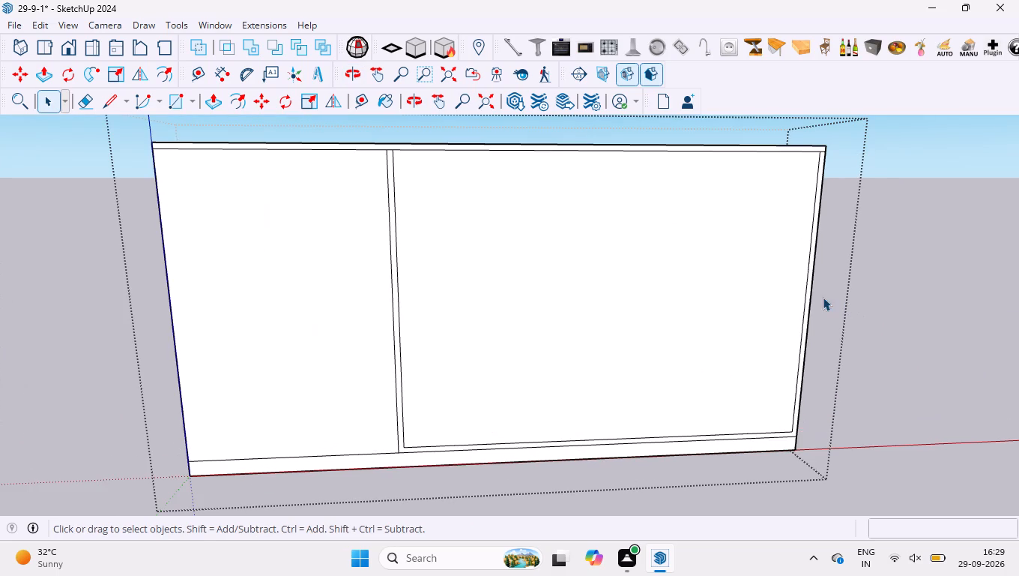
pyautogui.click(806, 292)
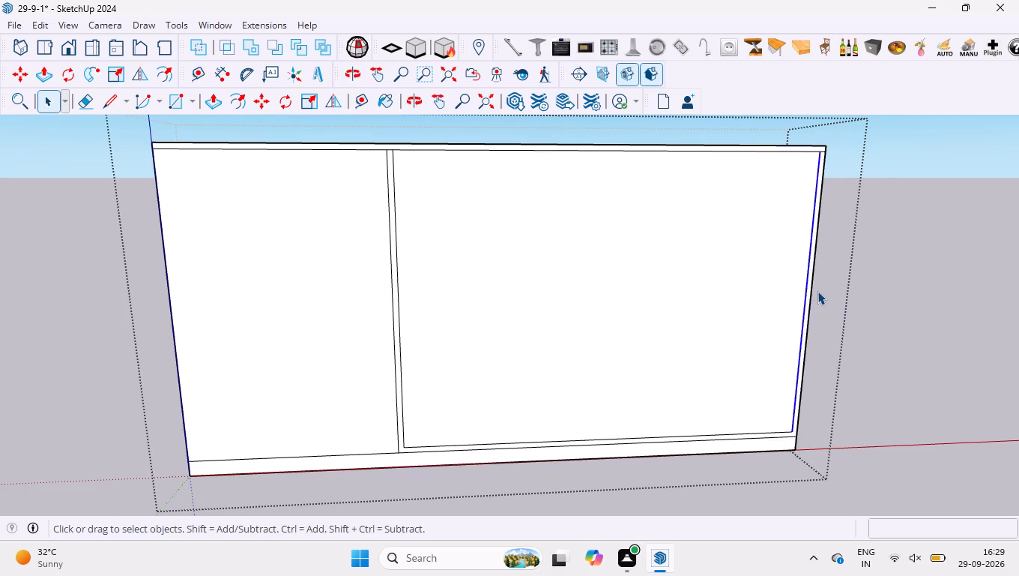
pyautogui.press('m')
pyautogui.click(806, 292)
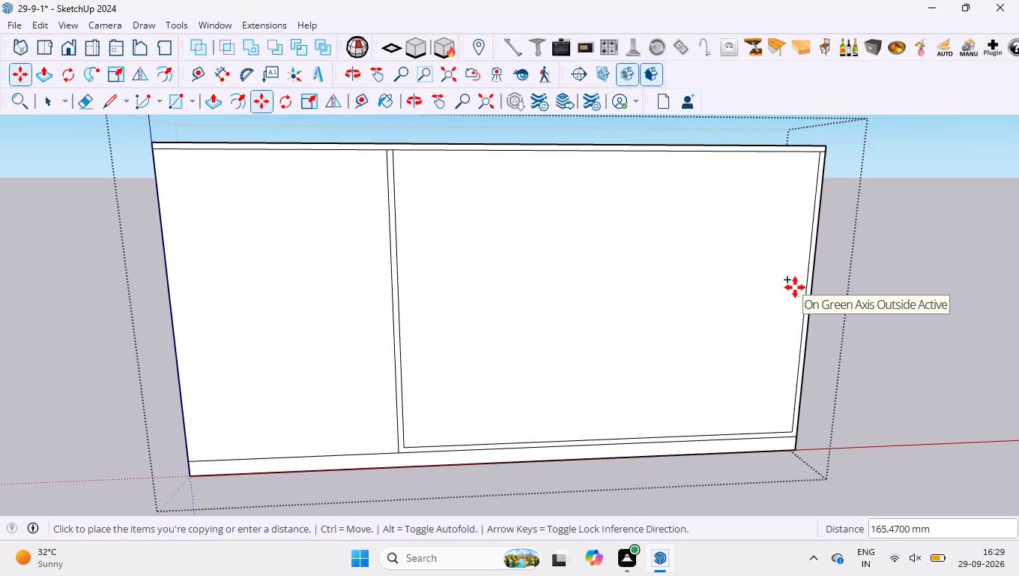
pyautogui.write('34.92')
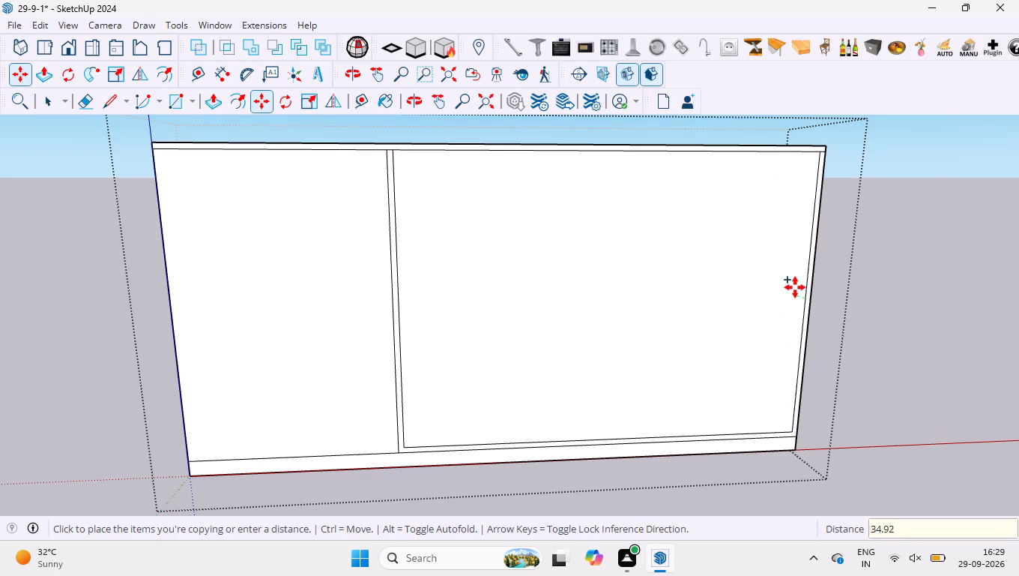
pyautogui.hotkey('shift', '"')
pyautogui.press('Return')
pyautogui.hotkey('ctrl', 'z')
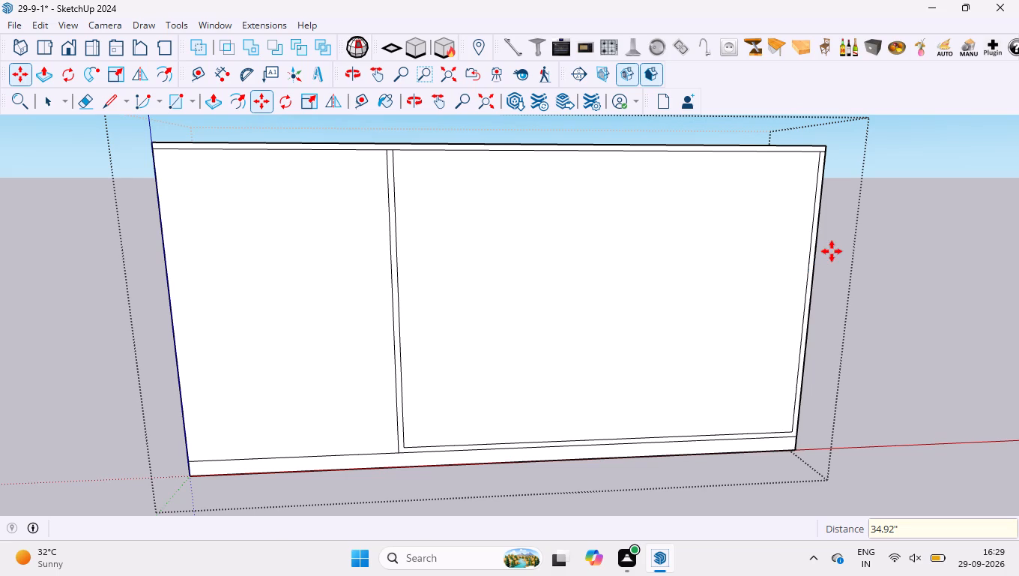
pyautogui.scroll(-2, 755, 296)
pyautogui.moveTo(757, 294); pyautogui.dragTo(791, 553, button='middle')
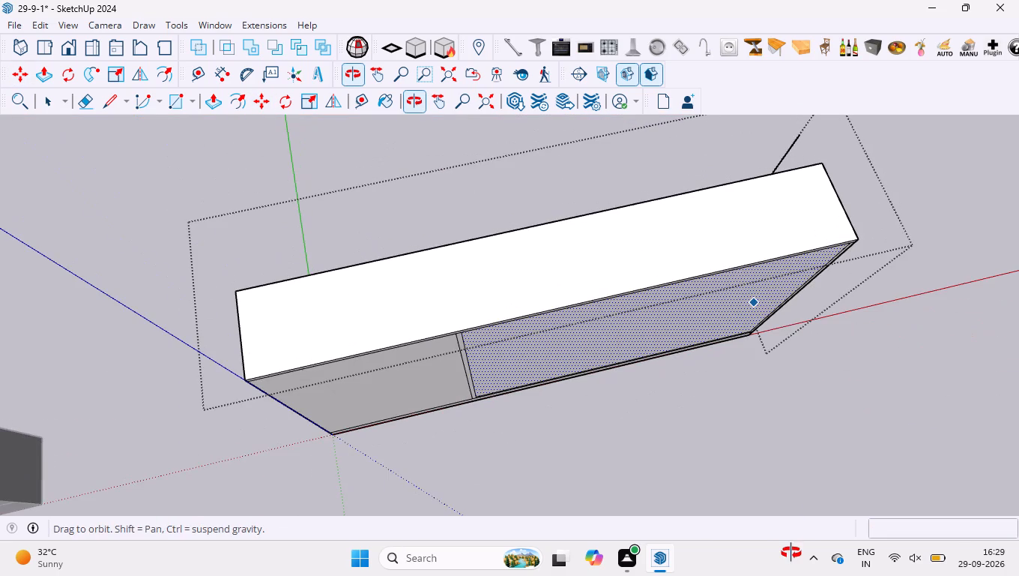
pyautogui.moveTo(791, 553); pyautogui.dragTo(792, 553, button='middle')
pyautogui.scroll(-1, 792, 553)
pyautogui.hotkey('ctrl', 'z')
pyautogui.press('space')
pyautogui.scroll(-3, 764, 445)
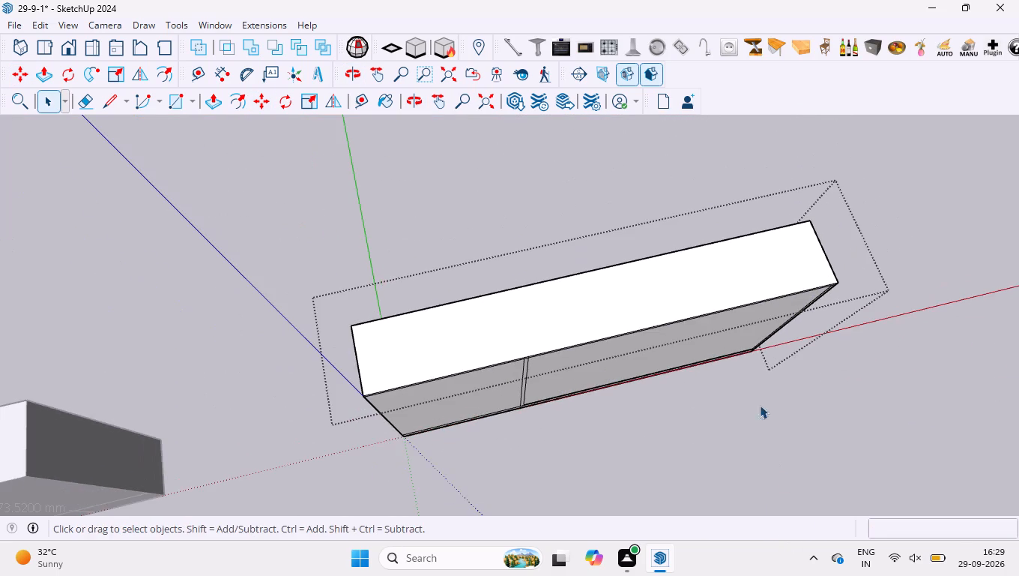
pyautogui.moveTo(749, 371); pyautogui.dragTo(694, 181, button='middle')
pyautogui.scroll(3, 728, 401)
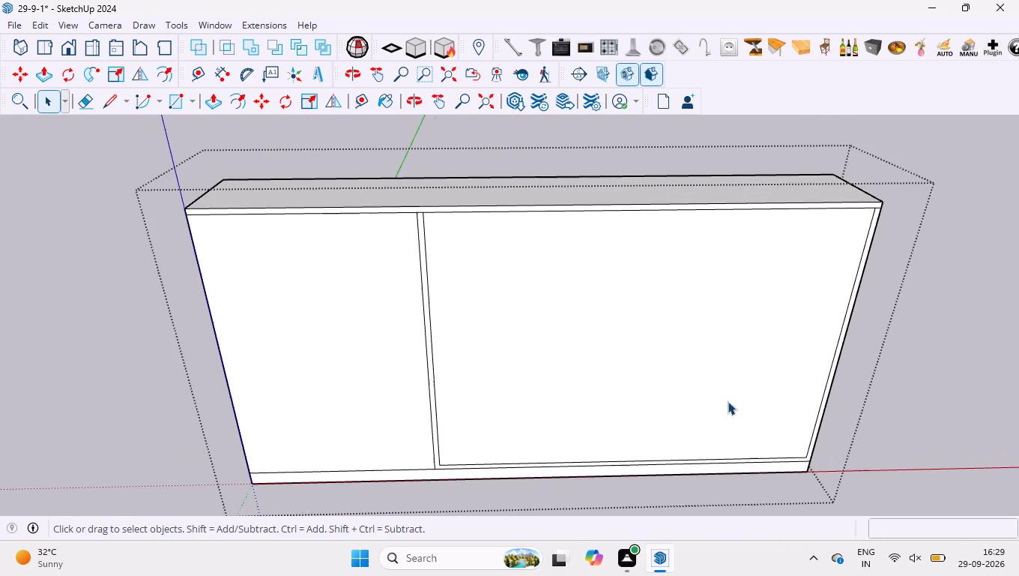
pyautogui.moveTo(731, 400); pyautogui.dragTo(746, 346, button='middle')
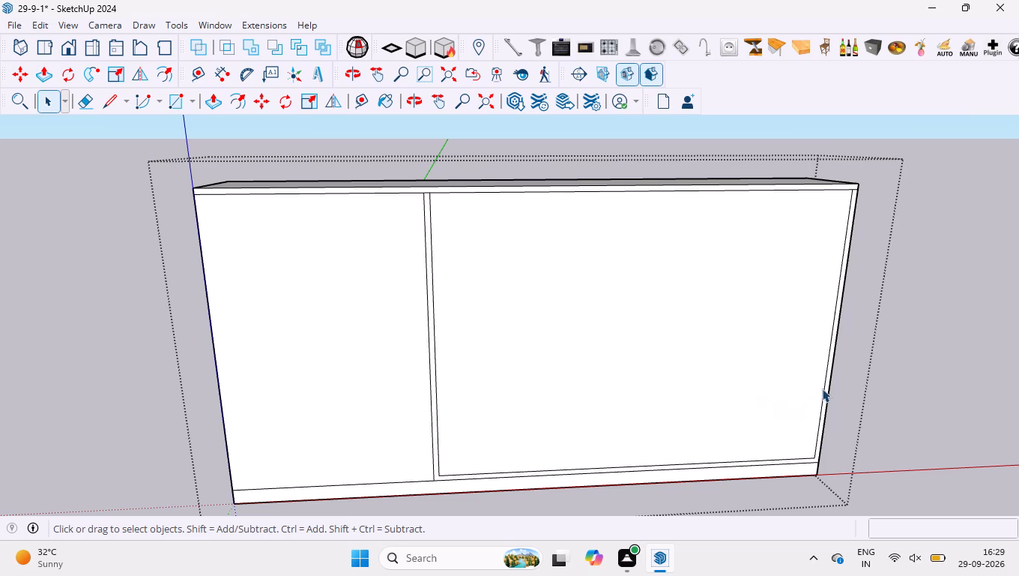
# Copy the wider bay's vertical line beside the far side edge 34.92" along the front face toward the divider.
pyautogui.click(822, 388)
pyautogui.press('m')
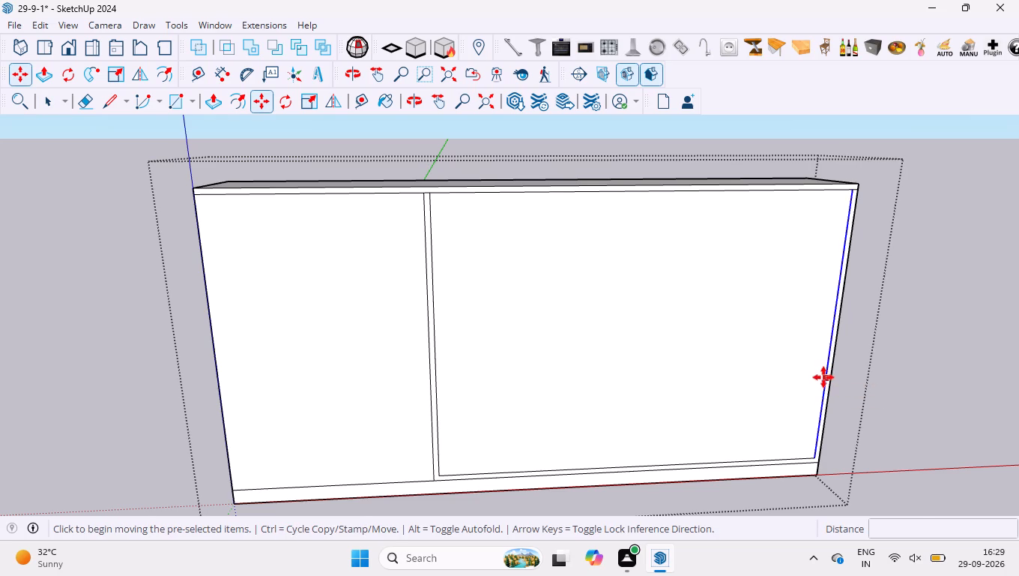
pyautogui.click(823, 376)
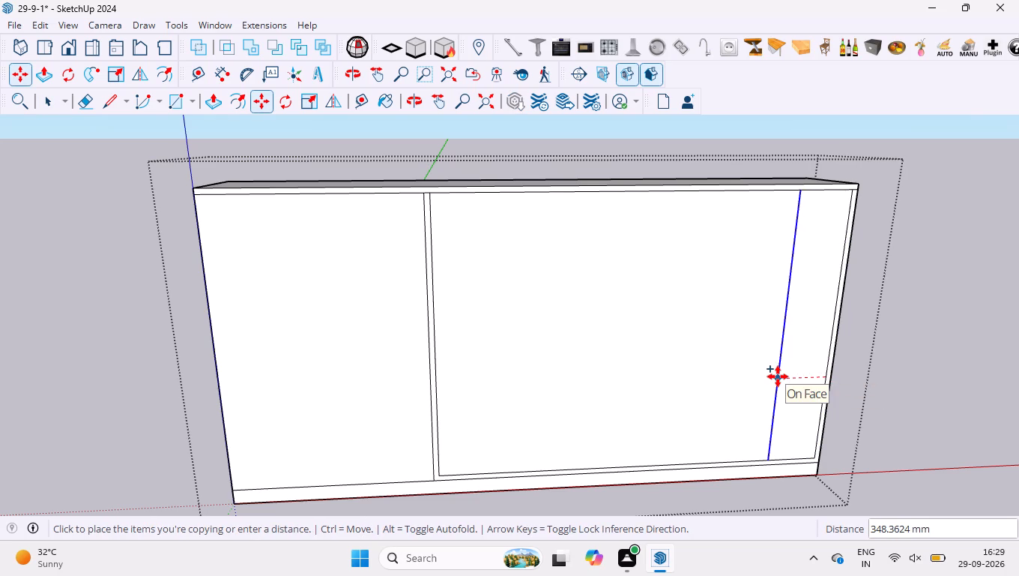
pyautogui.write('34.92"')
pyautogui.press('Return')
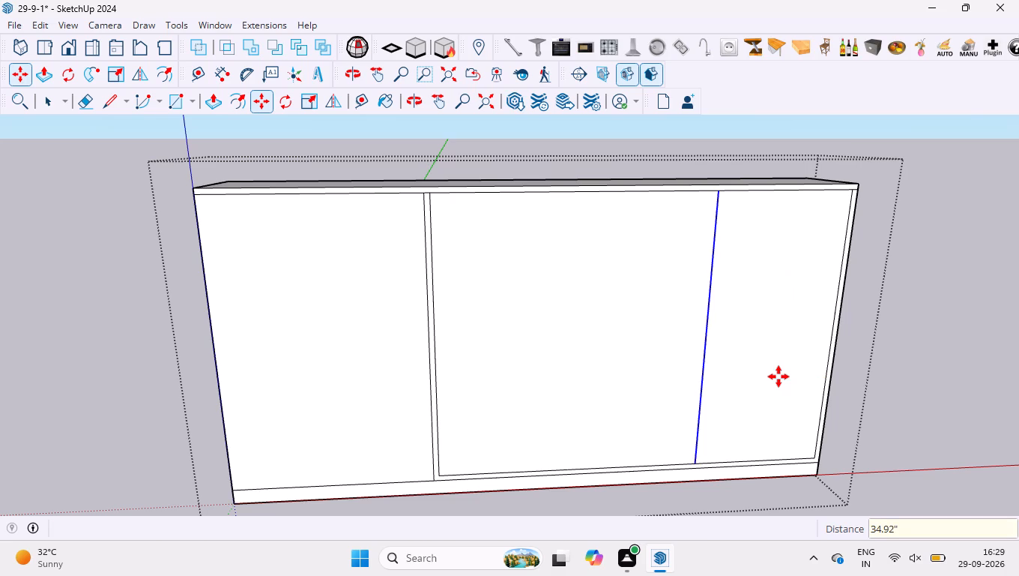
# Copy the new vertical line 0.5" further toward the divider to form a narrow strip.
pyautogui.click(710, 332)
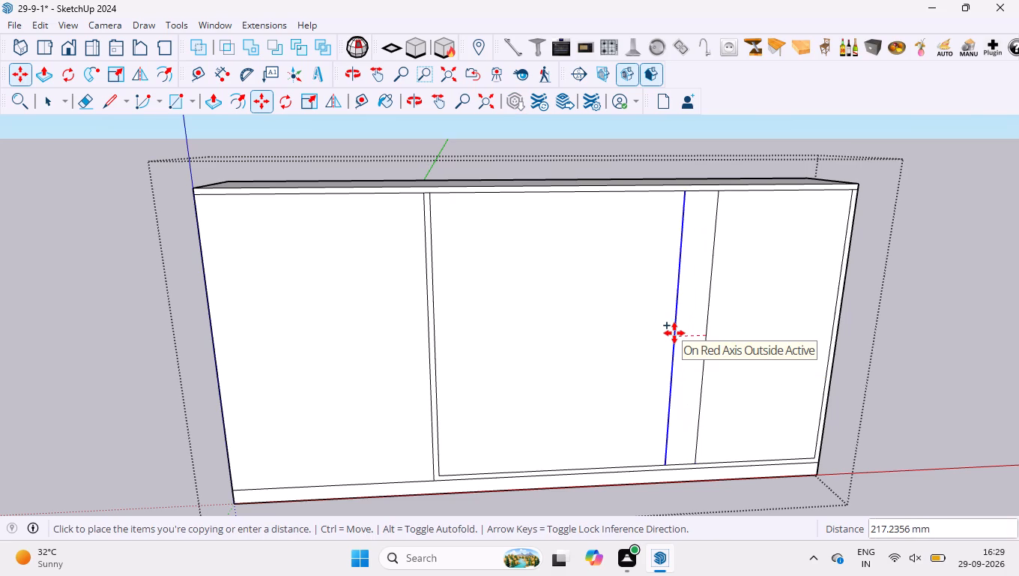
pyautogui.write('0.5"')
pyautogui.press('Return')
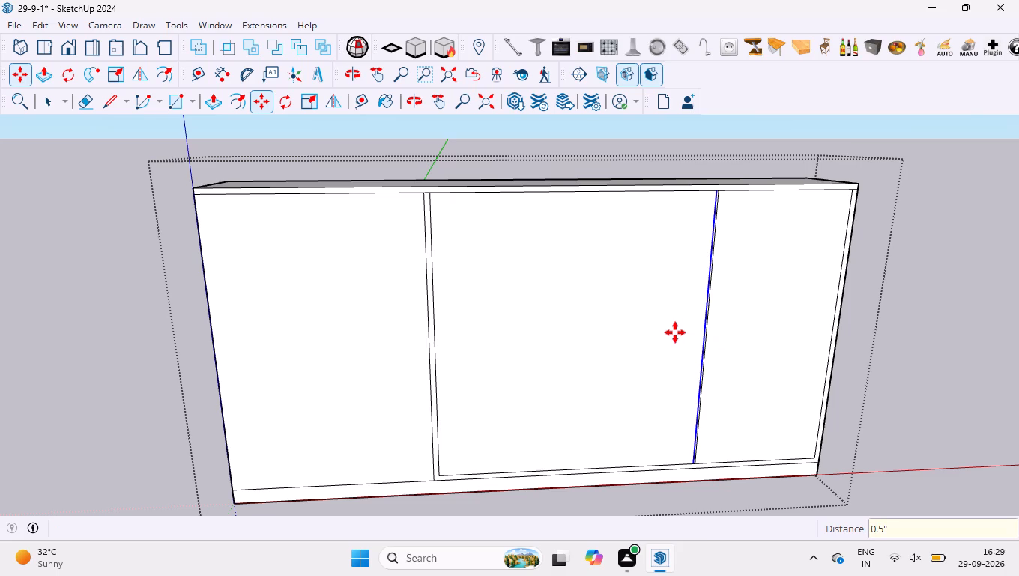
# Copy the strip's line nearest the divider 34.92" further toward the divider.
pyautogui.scroll(6, 740, 265)
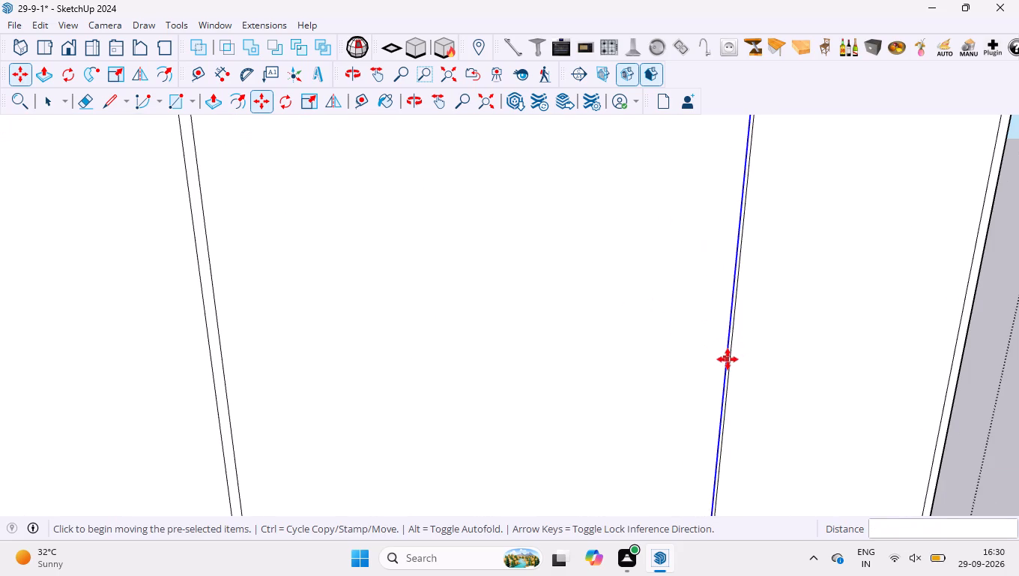
pyautogui.click(723, 369)
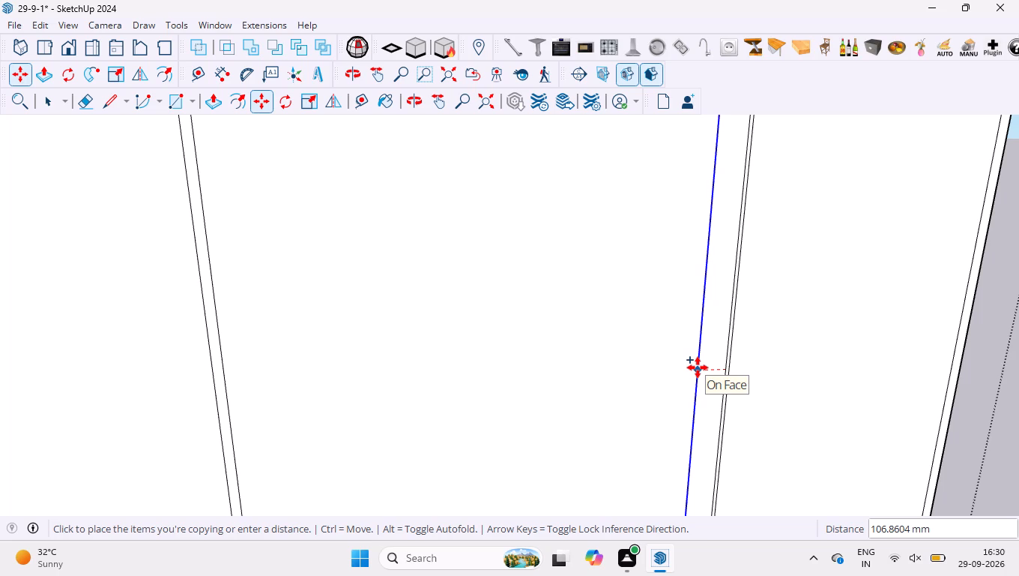
pyautogui.write('34.92')
pyautogui.hotkey('shift', '"')
pyautogui.press('Return')
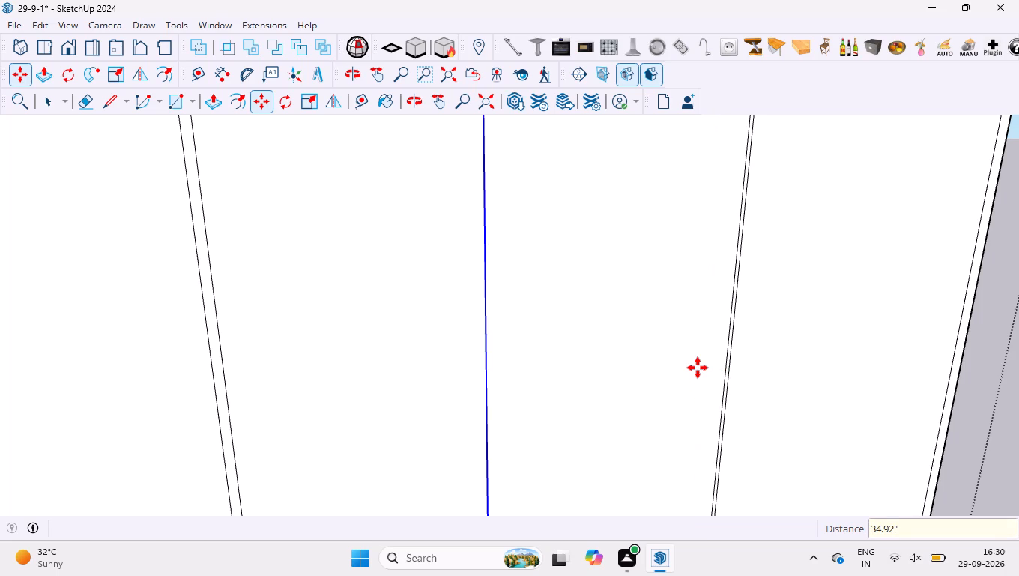
# Copy the newest vertical line 0.5" toward the divider along the red axis to form a second narrow strip.
pyautogui.scroll(-10, 724, 304)
pyautogui.moveTo(662, 355); pyautogui.dragTo(673, 307, button='middle')
pyautogui.scroll(3, 531, 341)
pyautogui.click(639, 324)
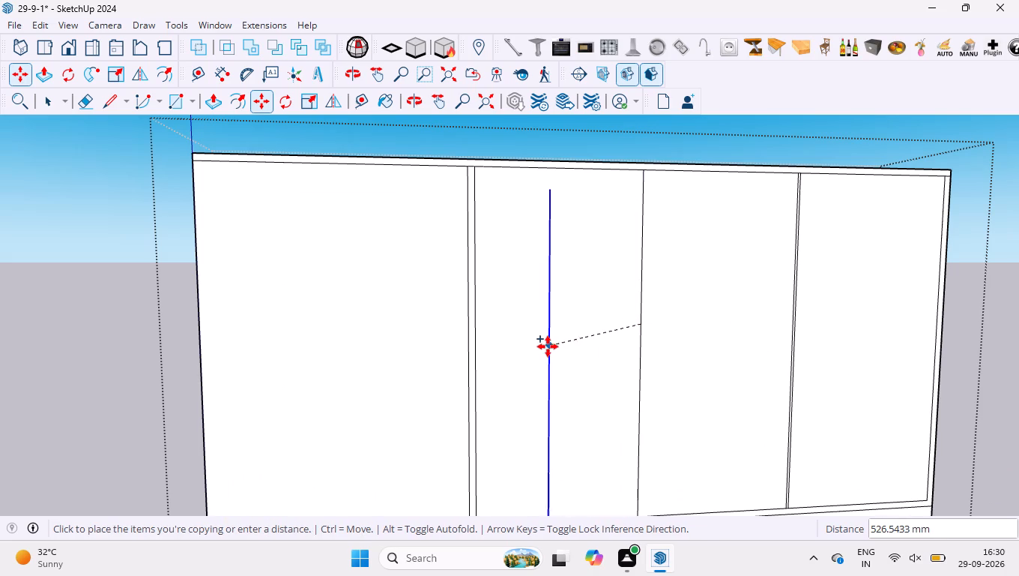
pyautogui.press('Left')
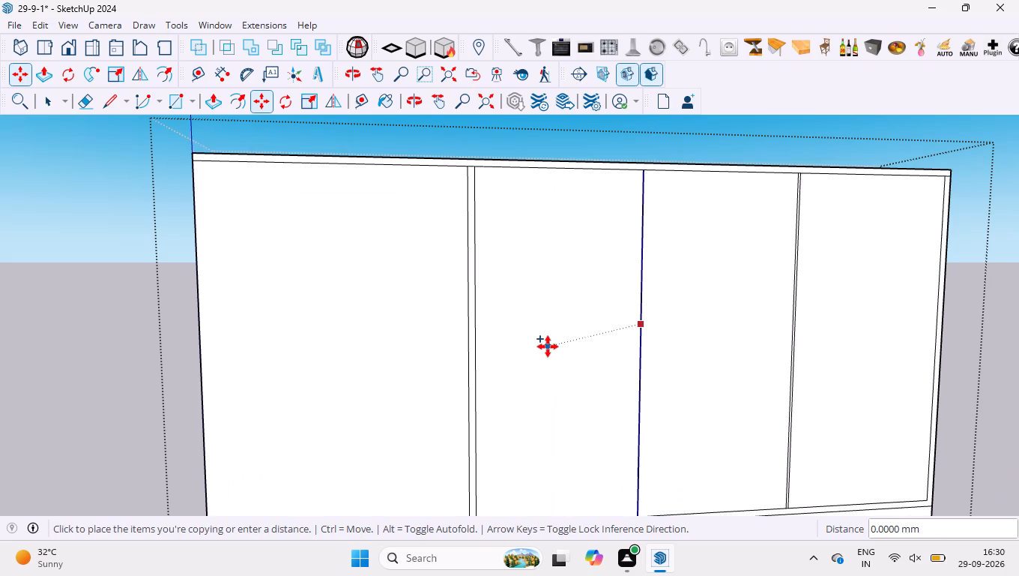
pyautogui.press('Right')
pyautogui.press('0')
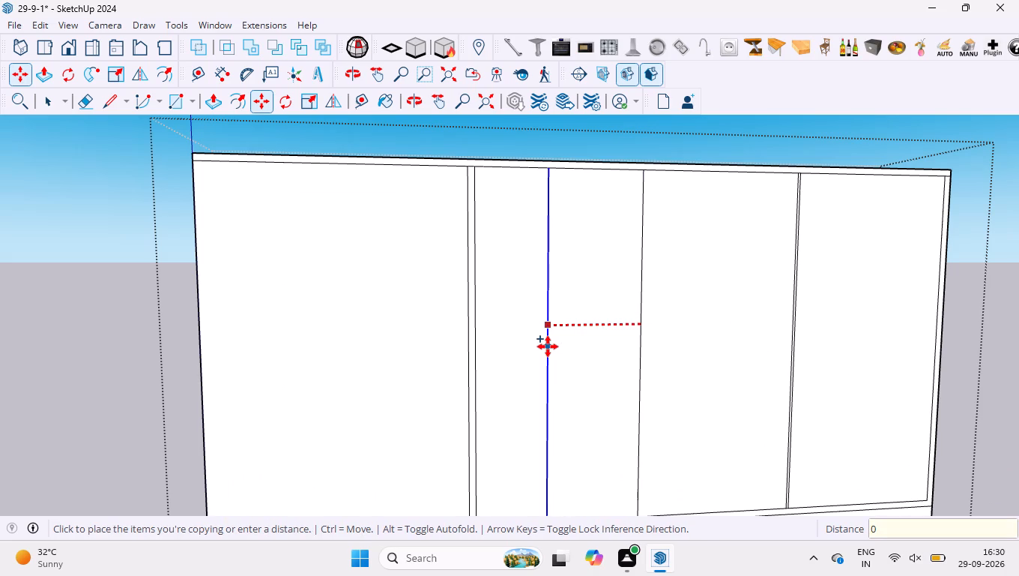
pyautogui.press('.')
pyautogui.press('5')
pyautogui.hotkey('shift', '"')
pyautogui.press('Return')
pyautogui.press('space')
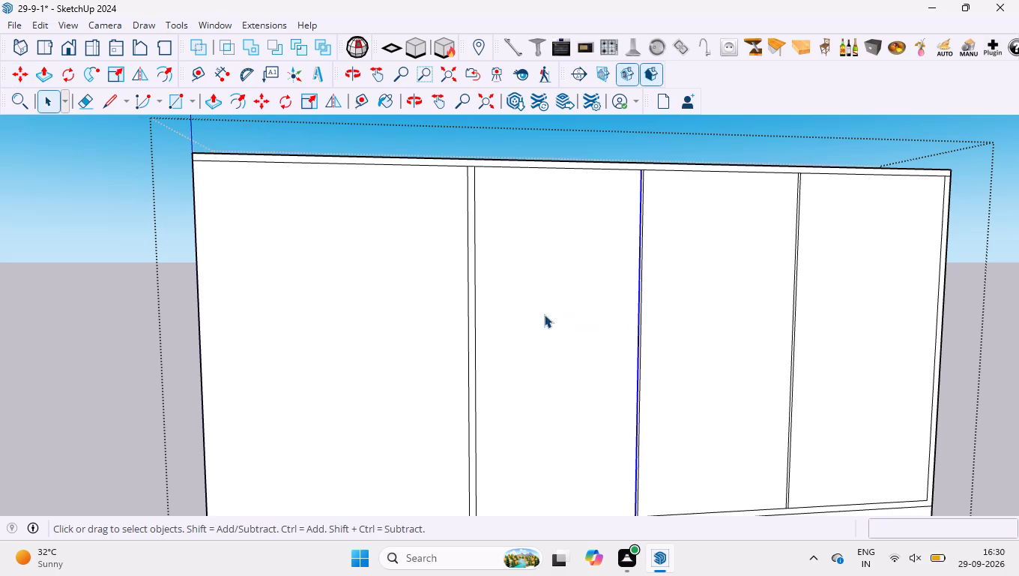
# Dimension the bottom-edge widths of the front bay beside the divider and of the middle bay.
pyautogui.scroll(-5, 540, 276)
pyautogui.scroll(2, 560, 364)
pyautogui.scroll(1, 551, 462)
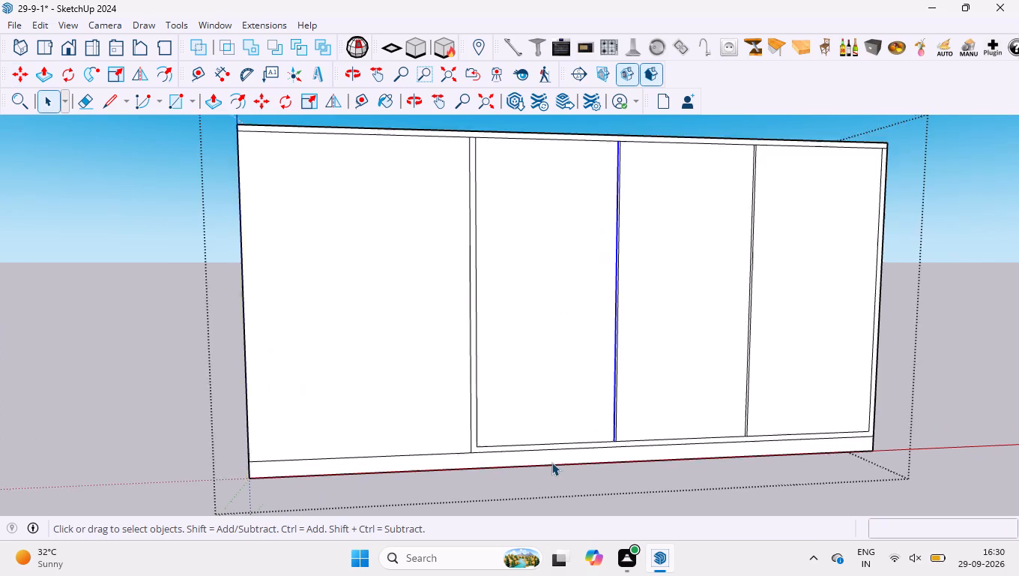
pyautogui.scroll(2, 551, 462)
pyautogui.scroll(7, 621, 441)
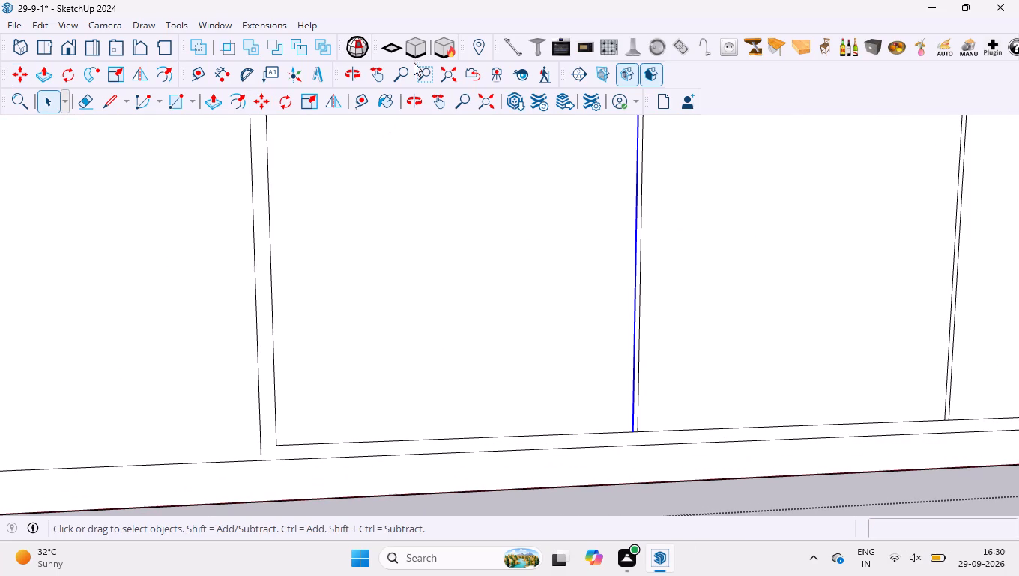
pyautogui.click(220, 73)
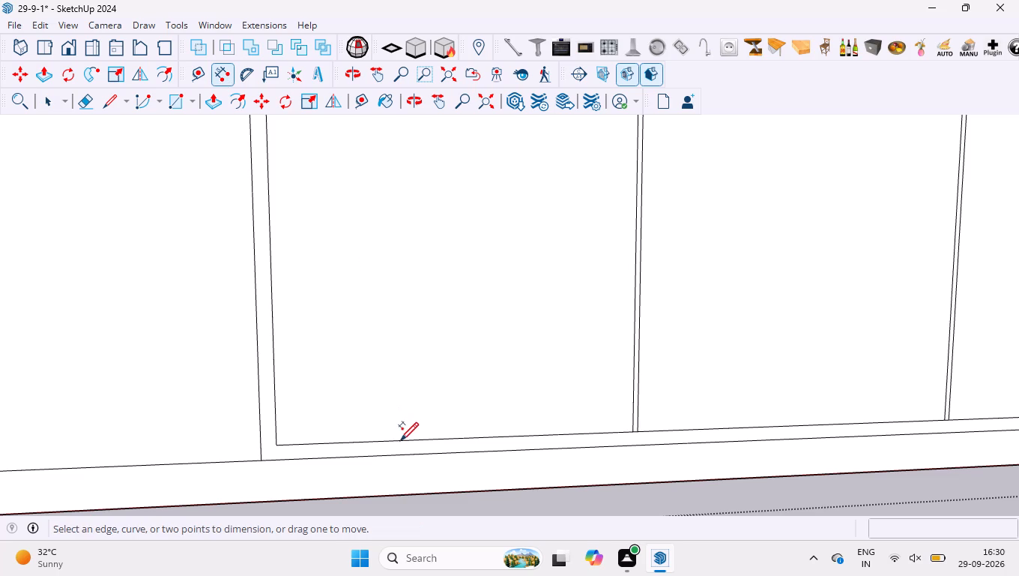
pyautogui.click(399, 441)
pyautogui.click(404, 412)
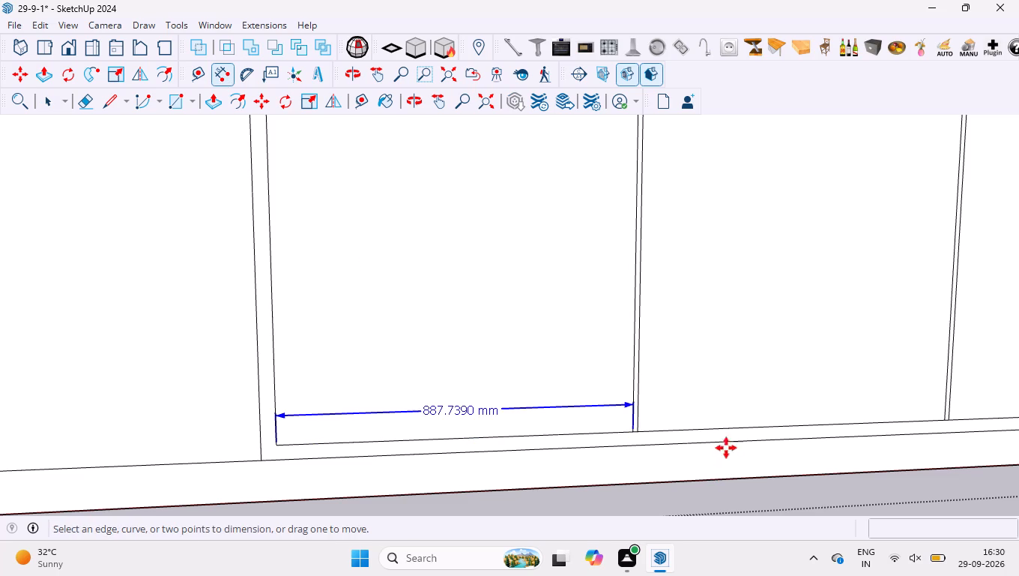
pyautogui.click(738, 426)
pyautogui.click(746, 390)
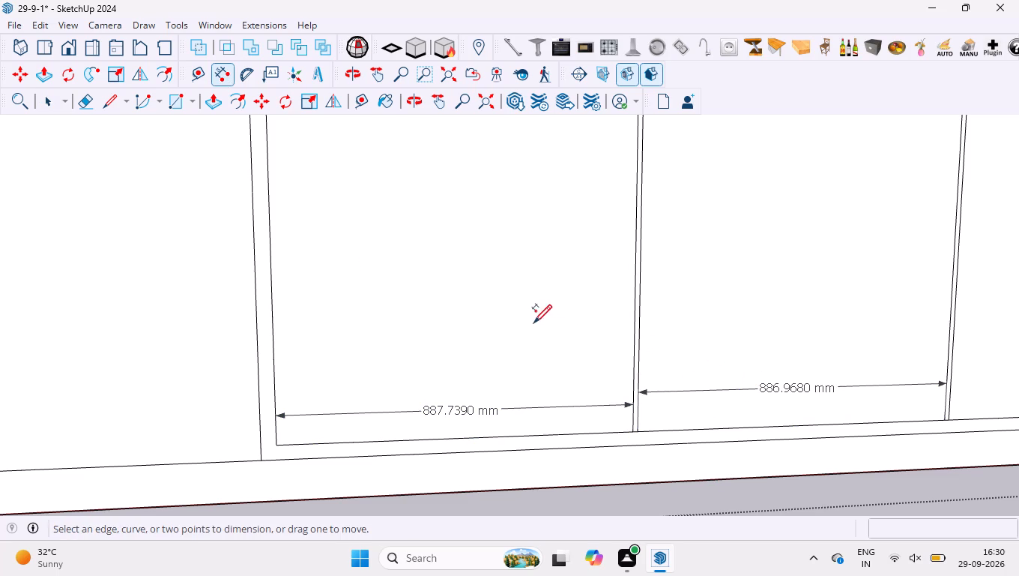
# Set the model's length units to decimal inches with a display precision of 0.00".
pyautogui.click(218, 25)
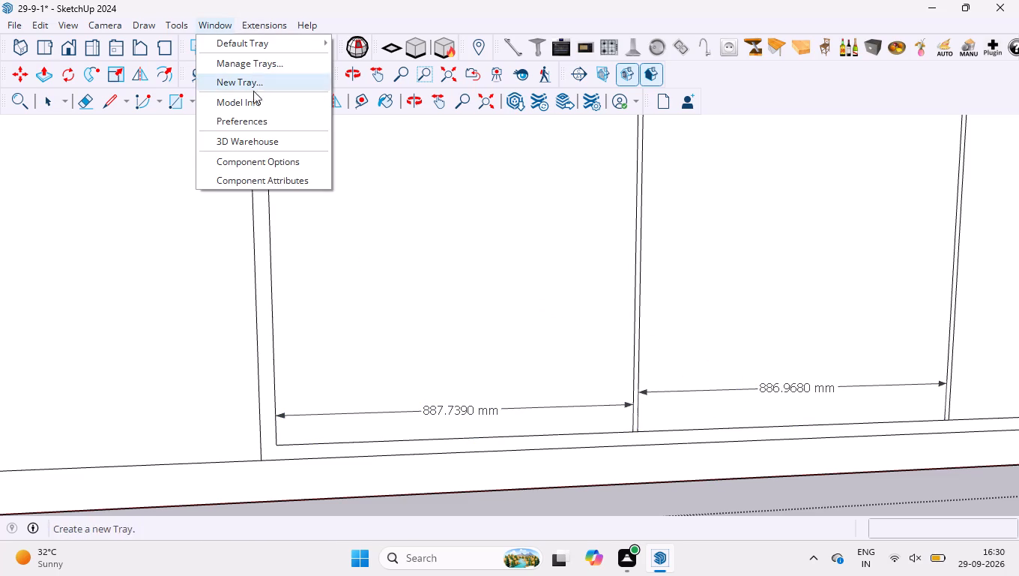
pyautogui.click(250, 99)
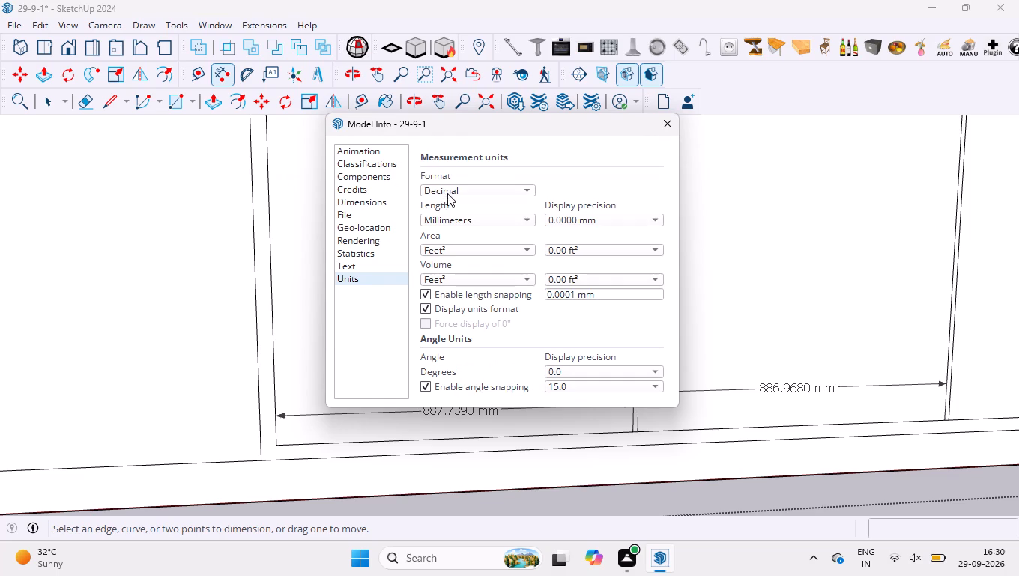
pyautogui.click(448, 192)
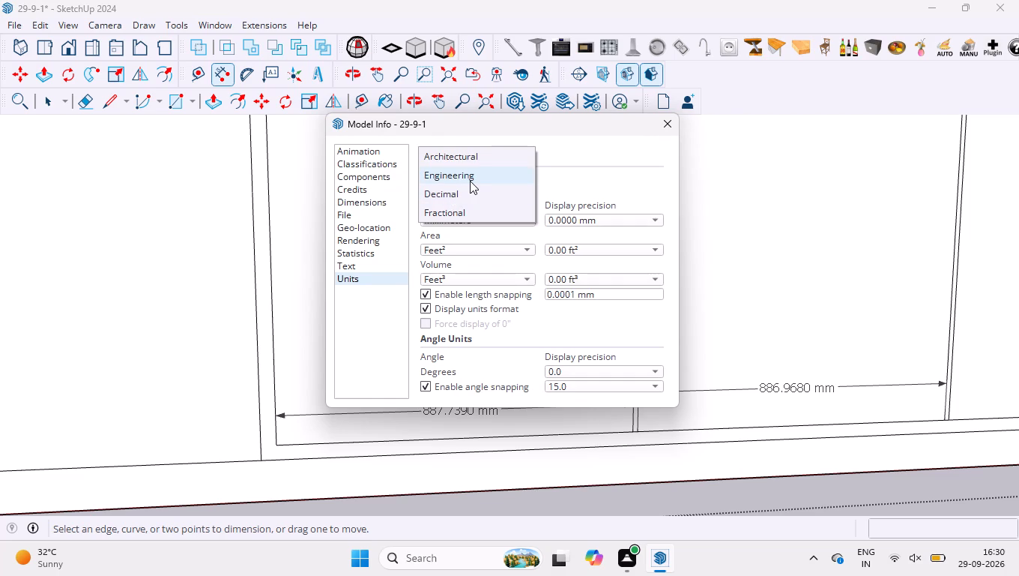
pyautogui.click(470, 181)
pyautogui.click(490, 187)
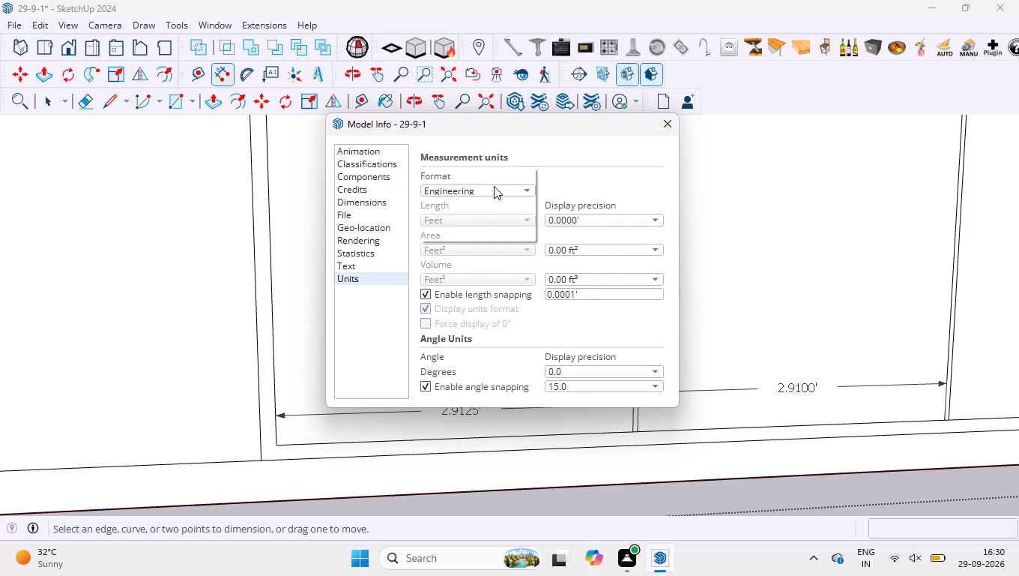
pyautogui.click(464, 191)
pyautogui.click(463, 210)
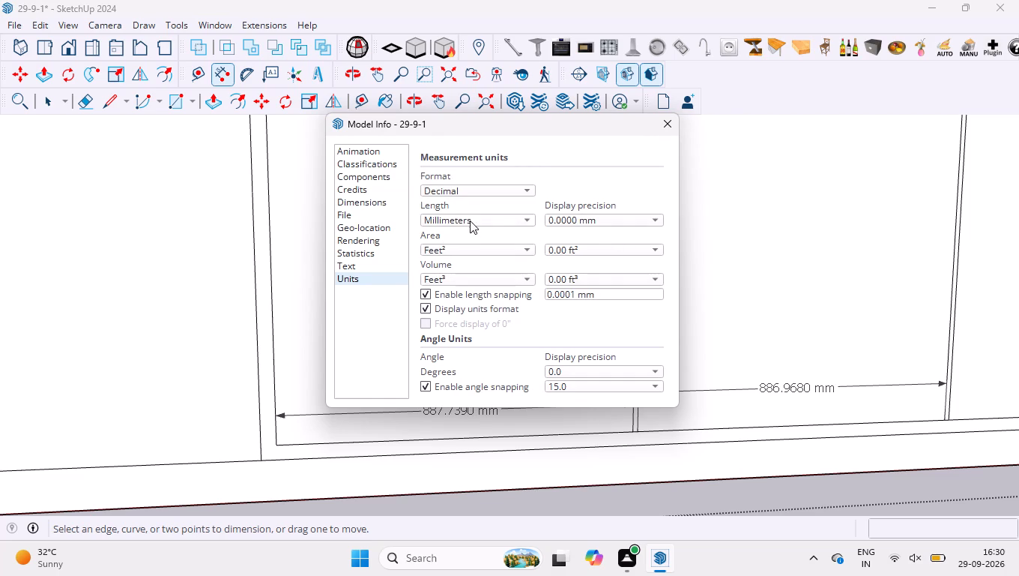
pyautogui.click(470, 220)
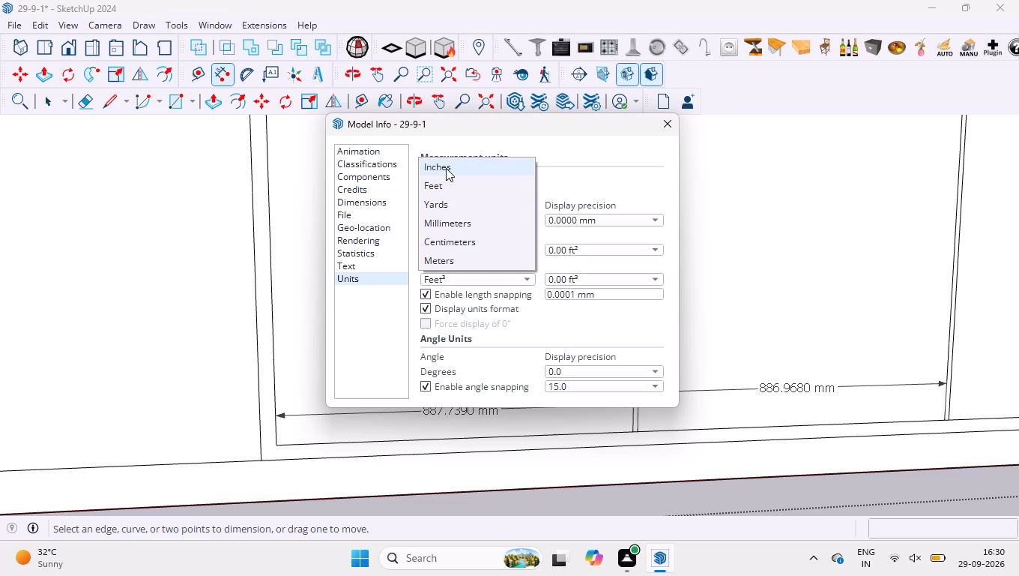
pyautogui.click(446, 167)
pyautogui.click(587, 221)
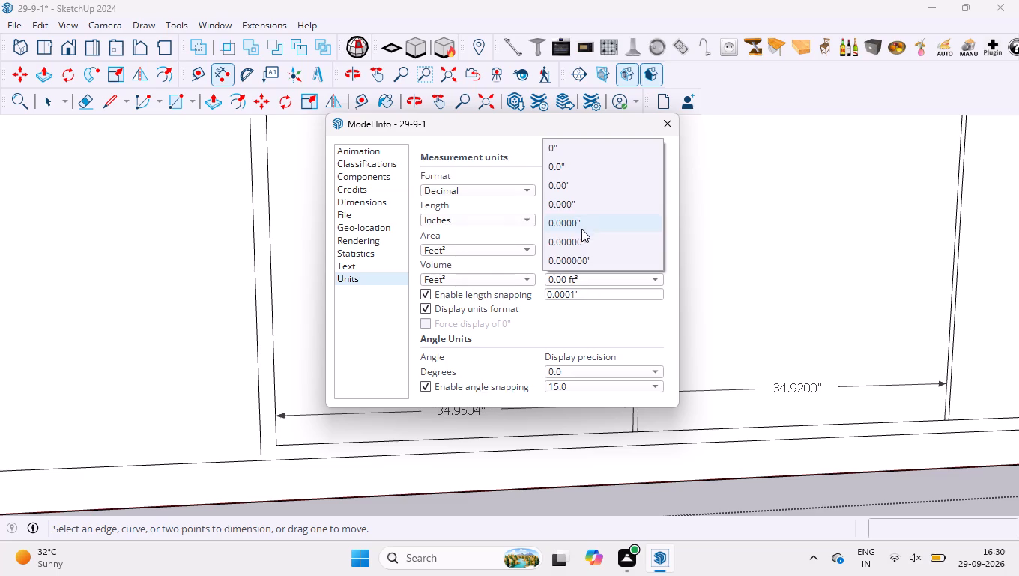
pyautogui.click(589, 203)
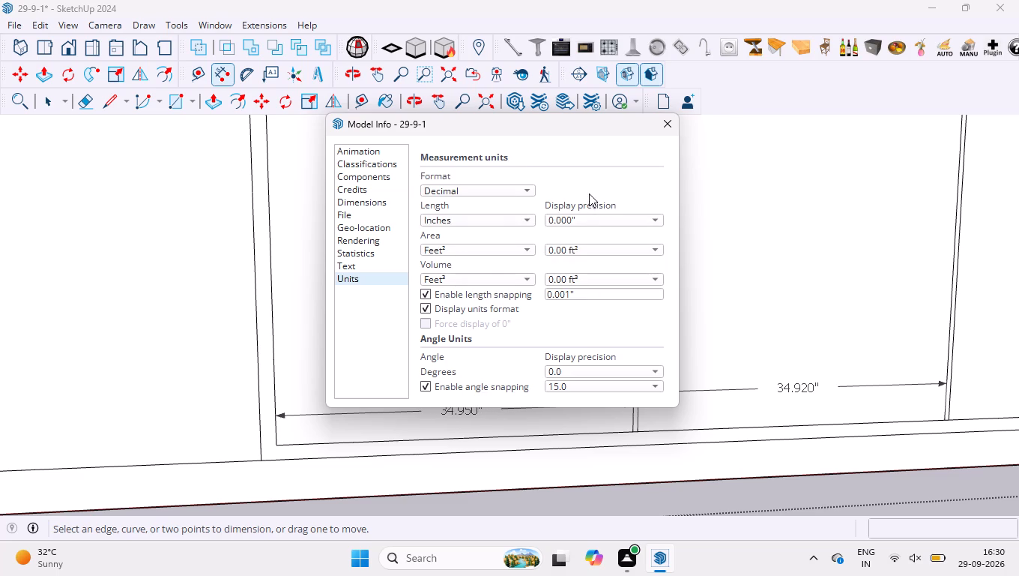
pyautogui.click(573, 214)
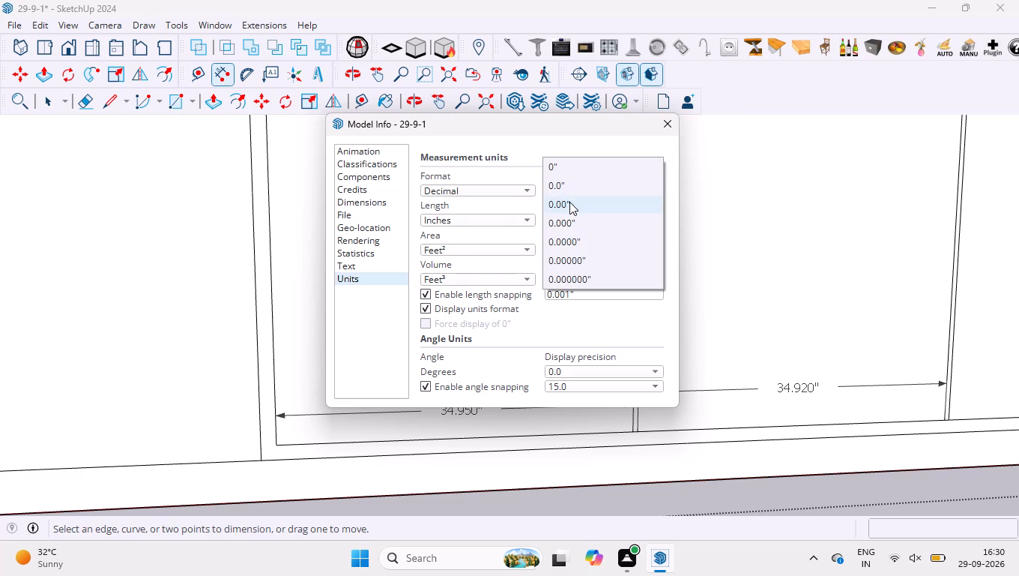
pyautogui.click(569, 202)
pyautogui.click(674, 124)
# Dimension the bottom-edge width of the front bay beside the far side edge.
pyautogui.scroll(-3, 499, 283)
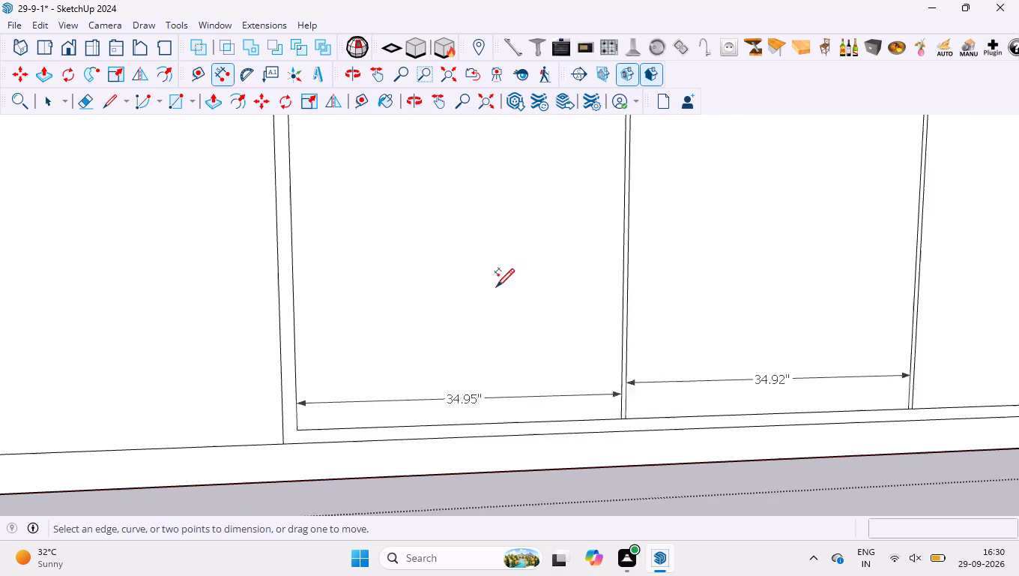
pyautogui.scroll(-4, 482, 298)
pyautogui.scroll(2, 787, 355)
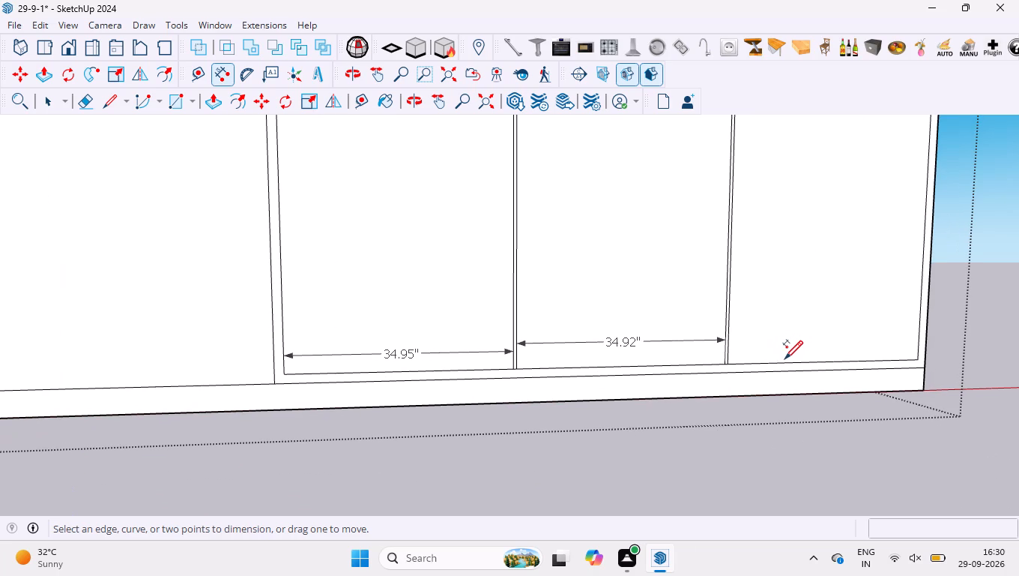
pyautogui.click(782, 361)
pyautogui.click(782, 339)
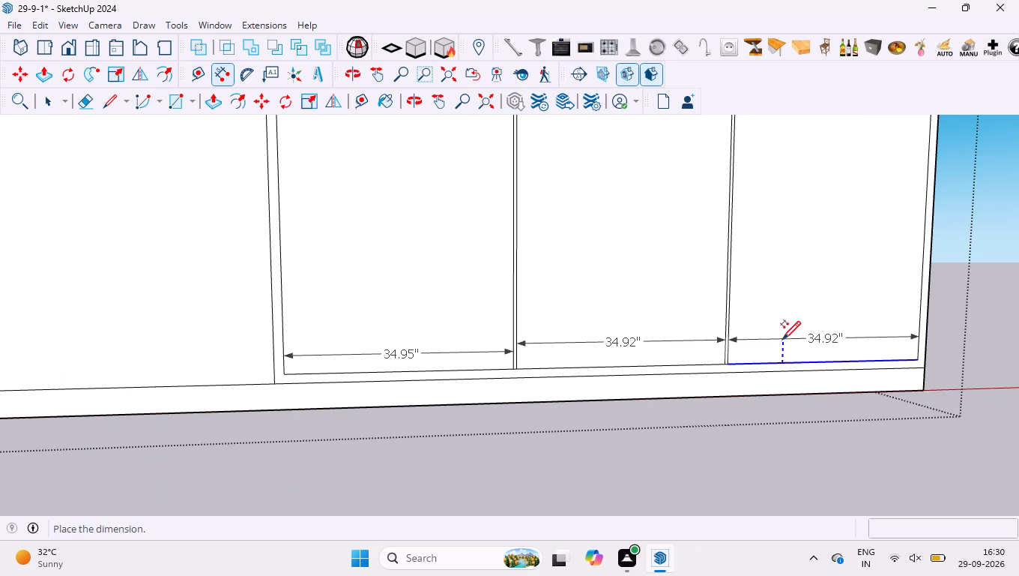
pyautogui.press('space')
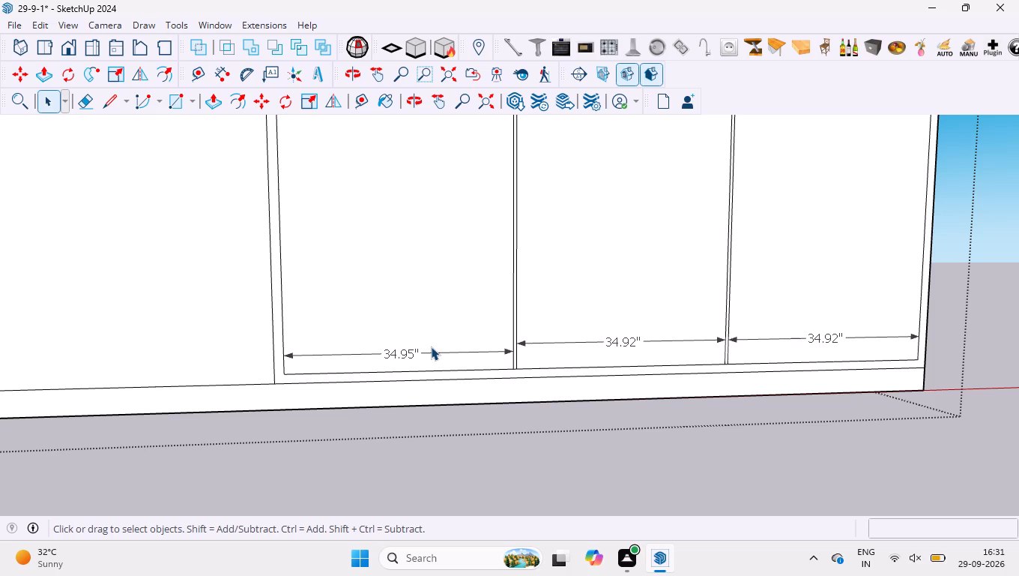
# Try to dimension the divider's width at its lower end, between its two vertical edges.
pyautogui.scroll(2, 270, 324)
pyautogui.scroll(14, 253, 400)
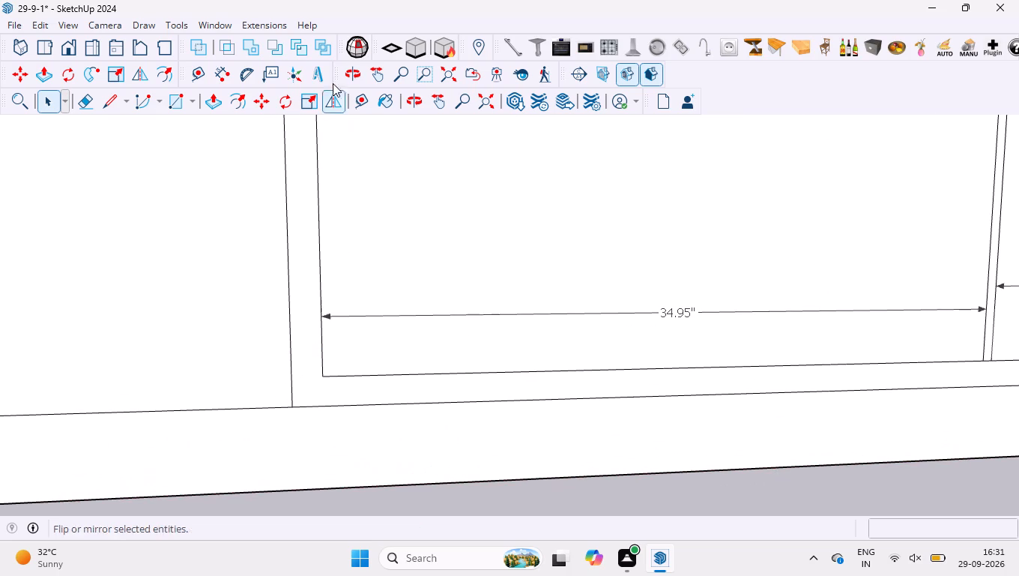
pyautogui.click(220, 78)
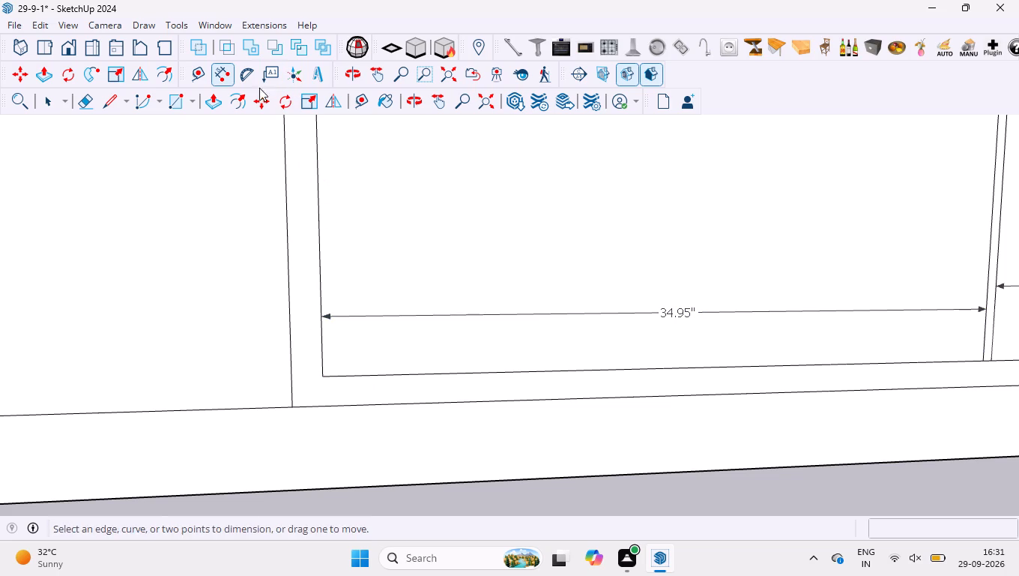
pyautogui.click(223, 72)
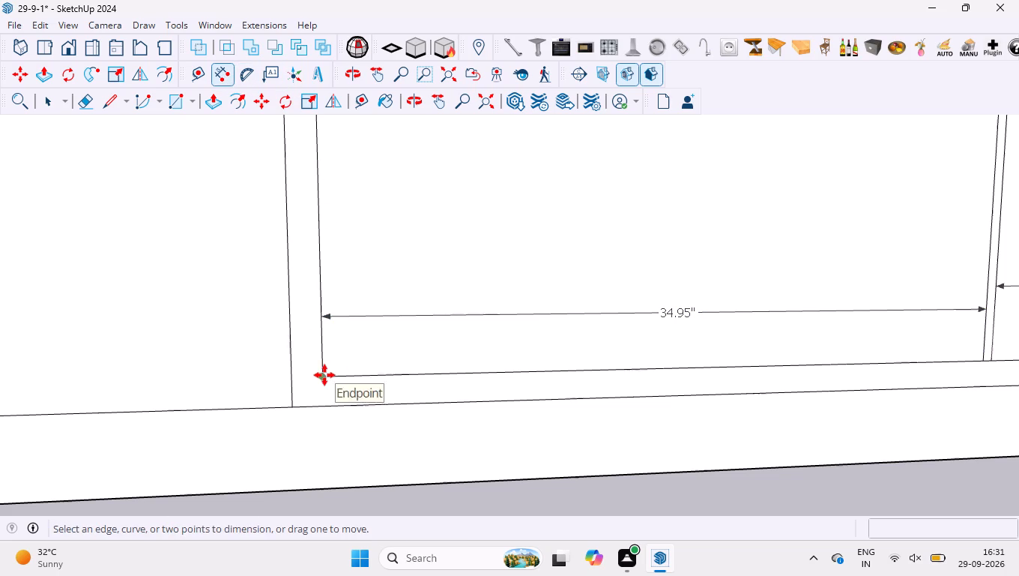
pyautogui.click(321, 382)
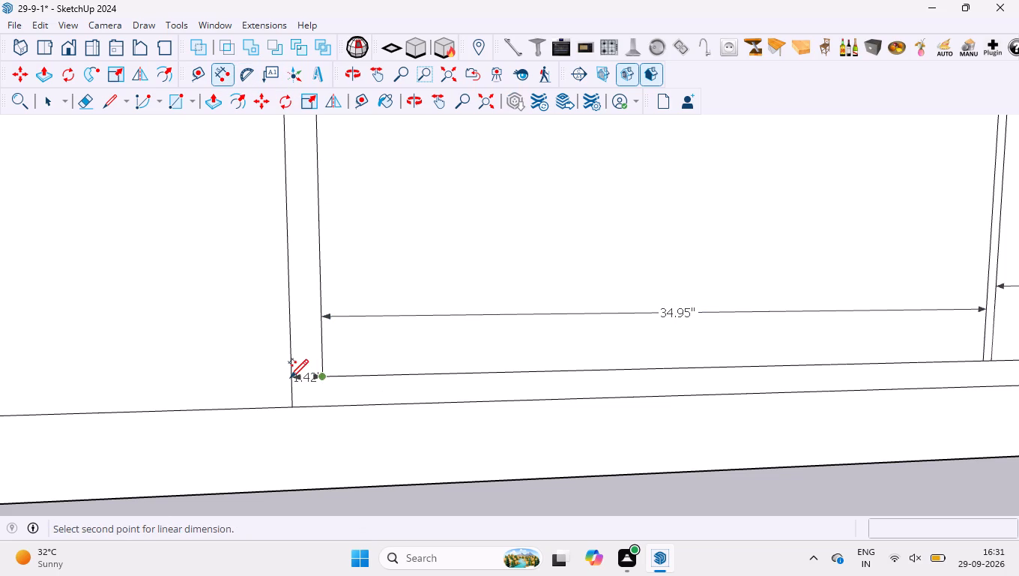
pyautogui.click(290, 375)
pyautogui.scroll(12, 288, 374)
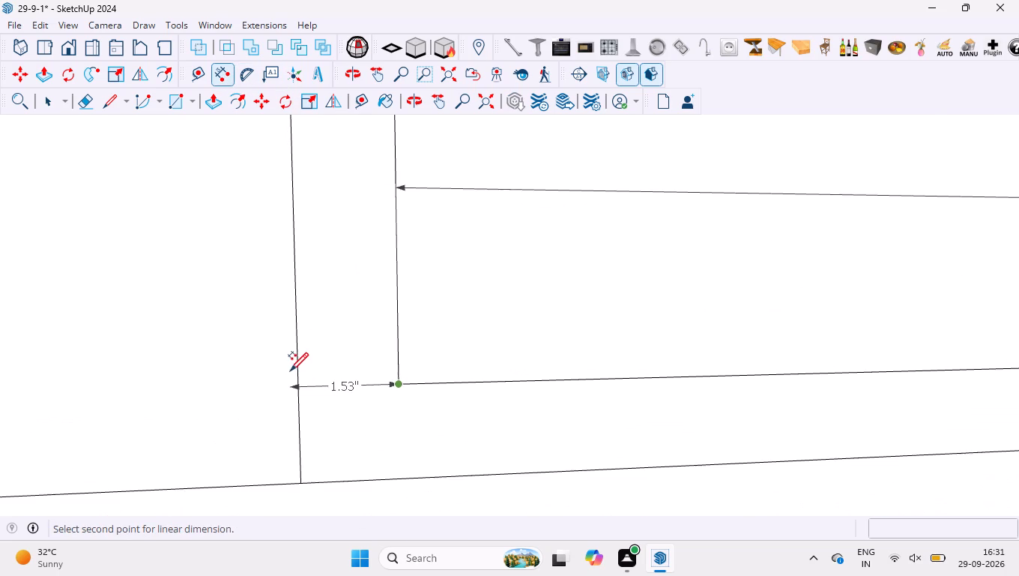
pyautogui.press('space')
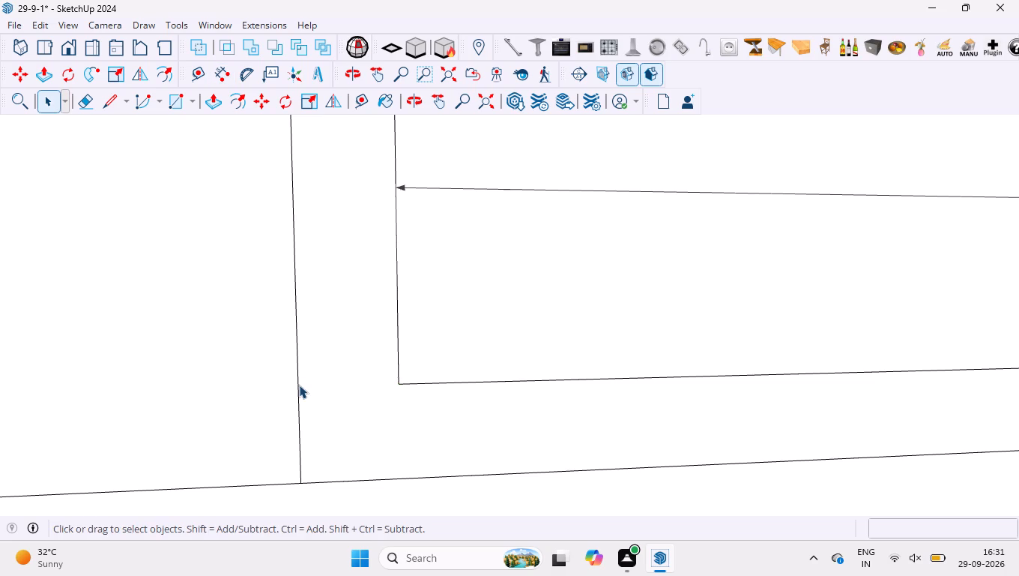
# Delete the three width dimensions along the bottom of the front bays.
pyautogui.scroll(-13, 299, 385)
pyautogui.scroll(-10, 327, 360)
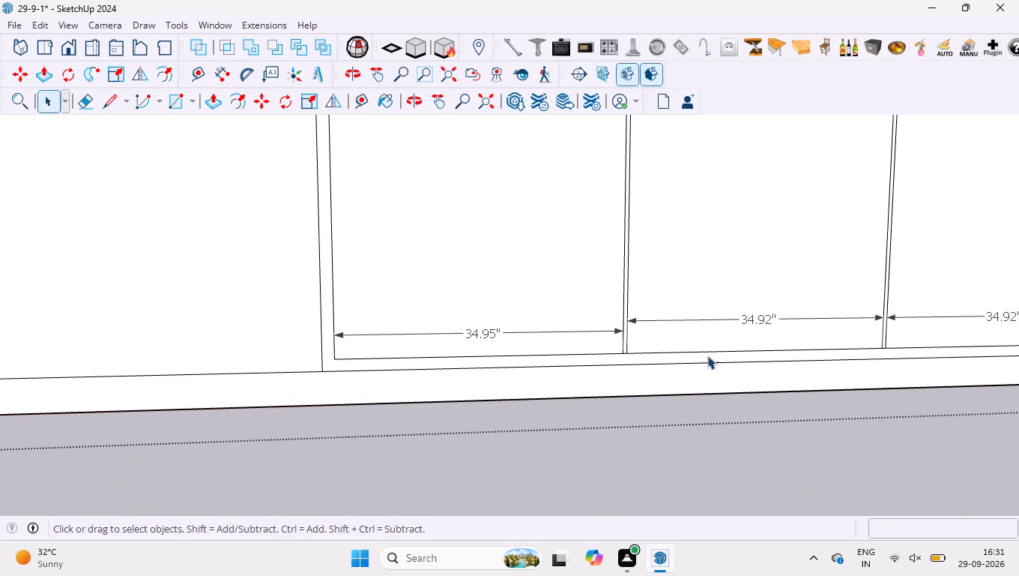
pyautogui.scroll(-4, 556, 302)
pyautogui.scroll(-4, 552, 362)
pyautogui.scroll(3, 807, 307)
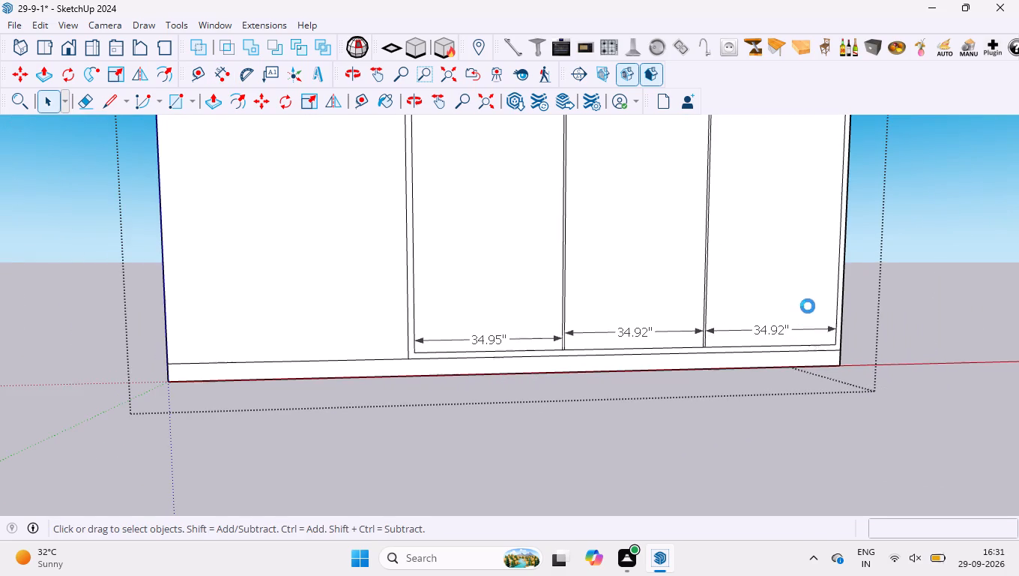
pyautogui.scroll(2, 831, 322)
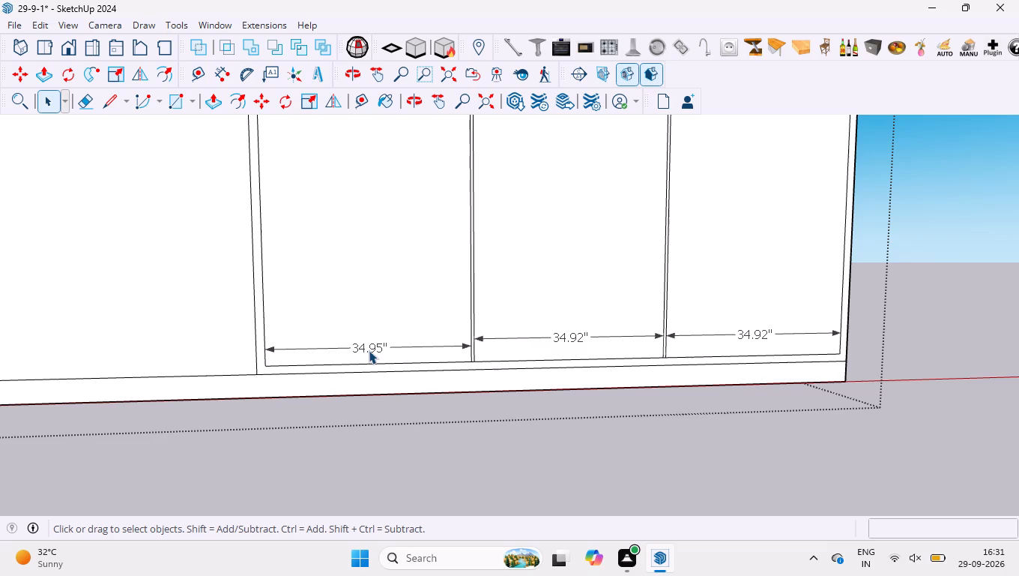
pyautogui.scroll(3, 374, 353)
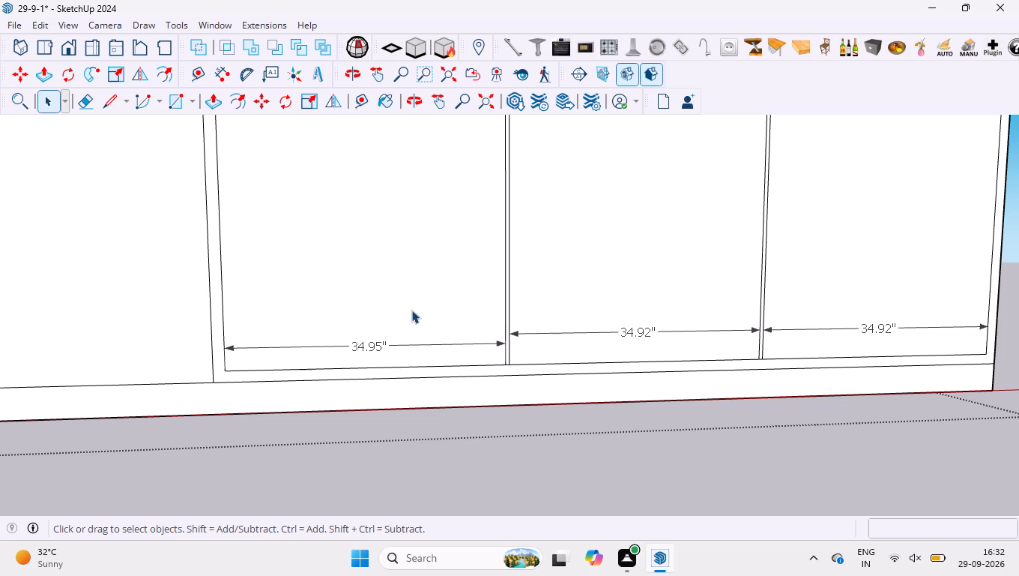
pyautogui.click(369, 345)
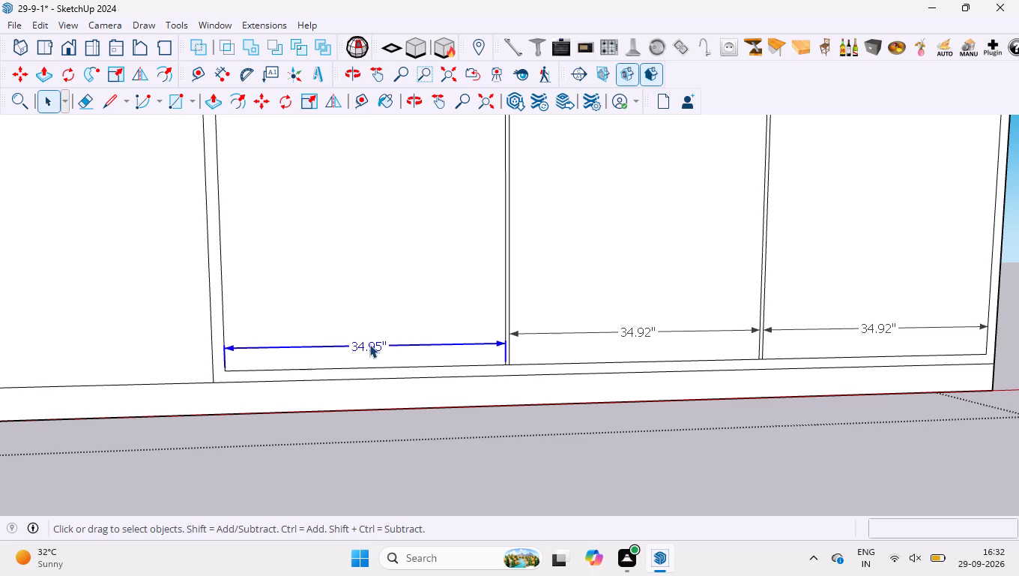
pyautogui.press('Delete')
pyautogui.click(623, 331)
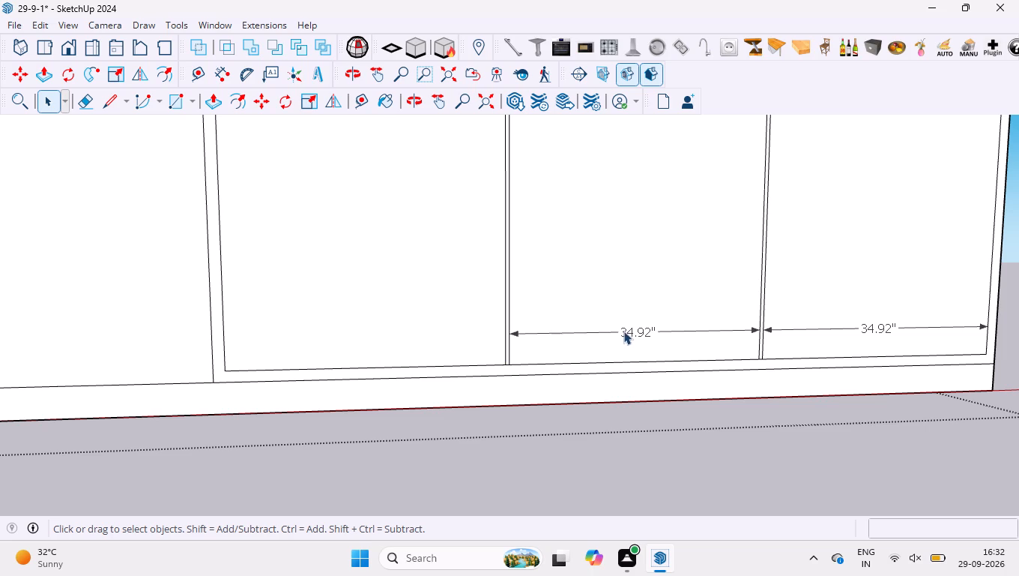
pyautogui.press('Delete')
pyautogui.click(873, 329)
pyautogui.press('Delete')
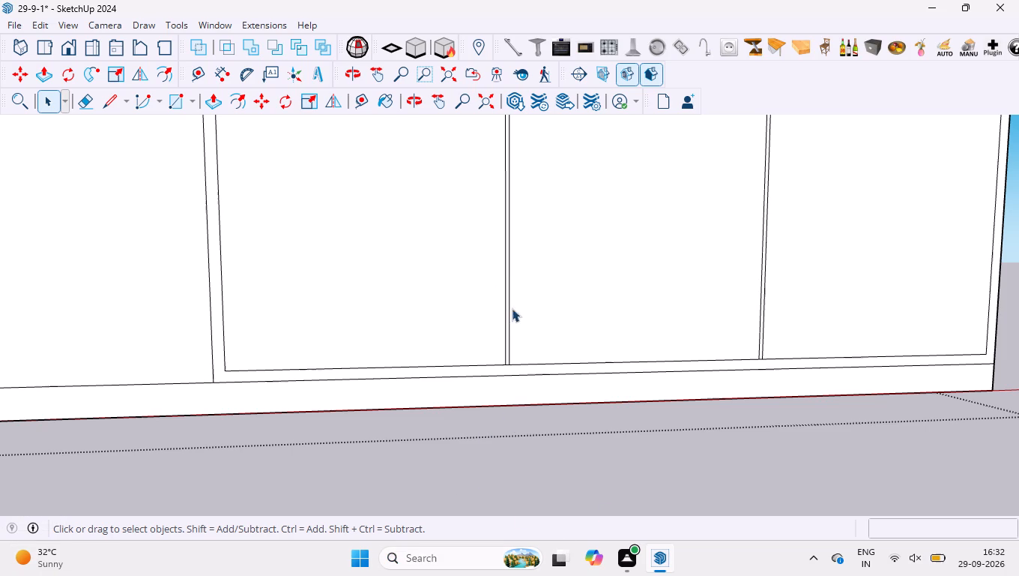
# Erase both vertical lines of the narrow strip nearest the divider.
pyautogui.press('e')
pyautogui.moveTo(473, 273); pyautogui.dragTo(604, 273)
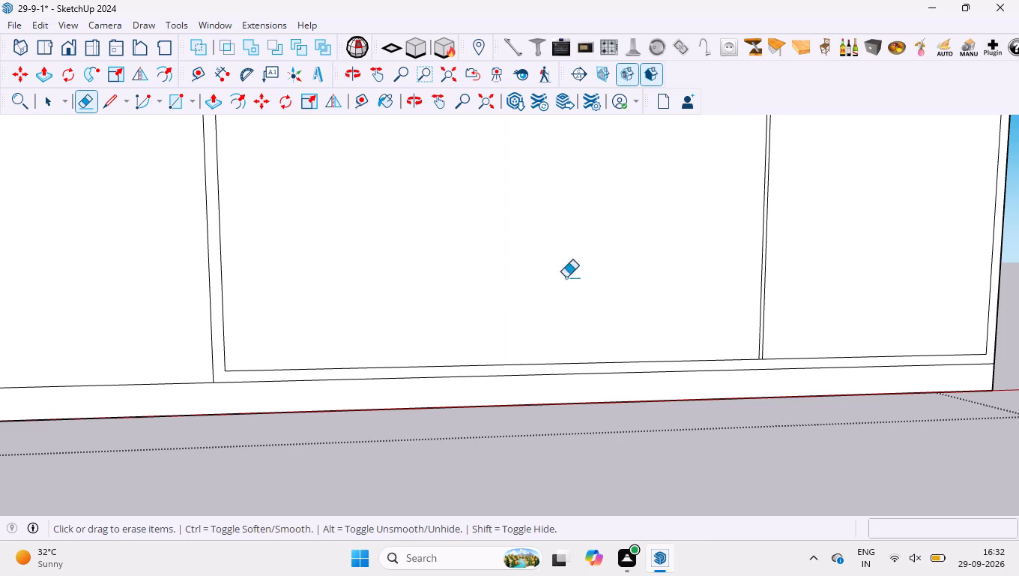
pyautogui.scroll(-4, 507, 316)
pyautogui.press('space')
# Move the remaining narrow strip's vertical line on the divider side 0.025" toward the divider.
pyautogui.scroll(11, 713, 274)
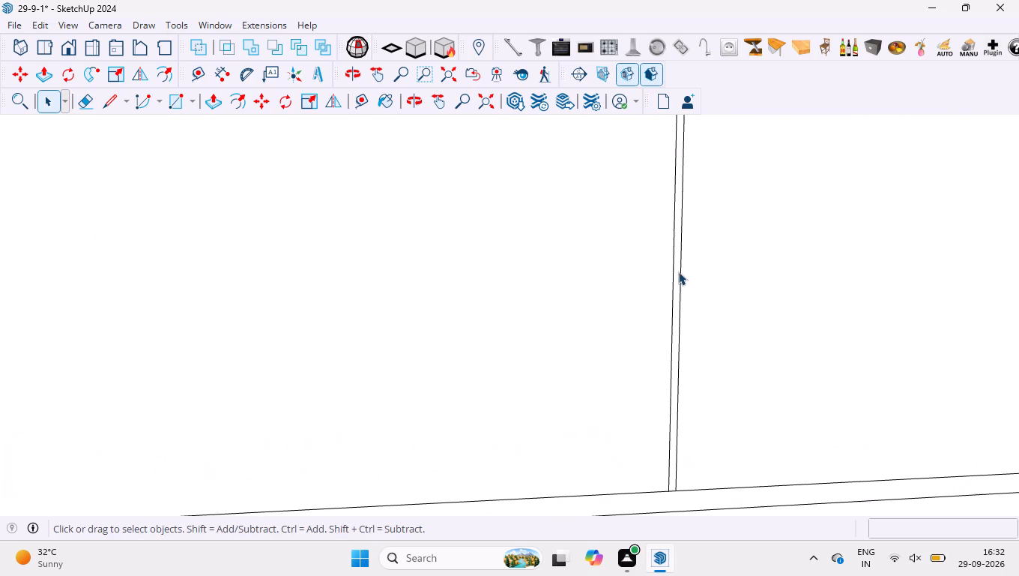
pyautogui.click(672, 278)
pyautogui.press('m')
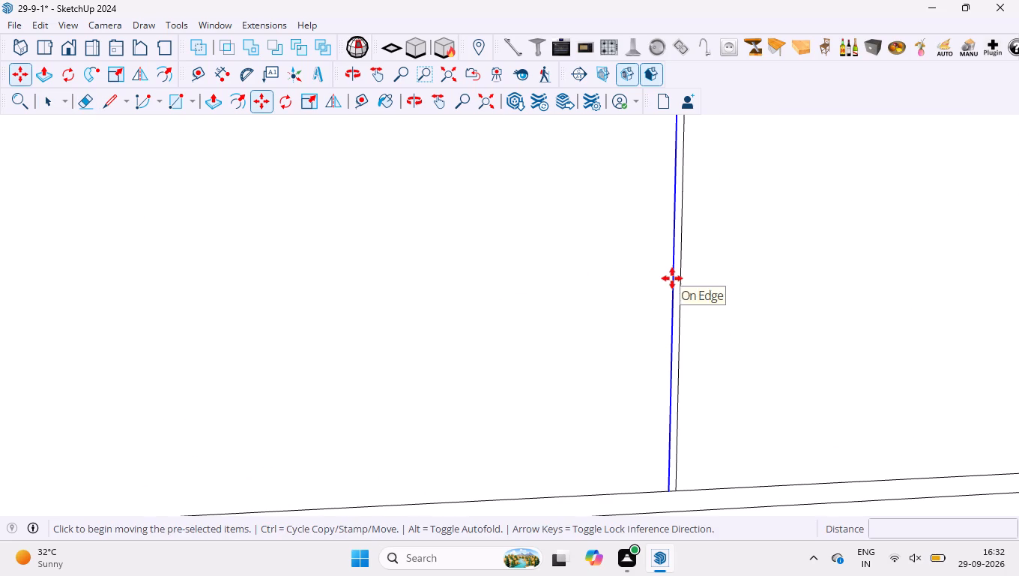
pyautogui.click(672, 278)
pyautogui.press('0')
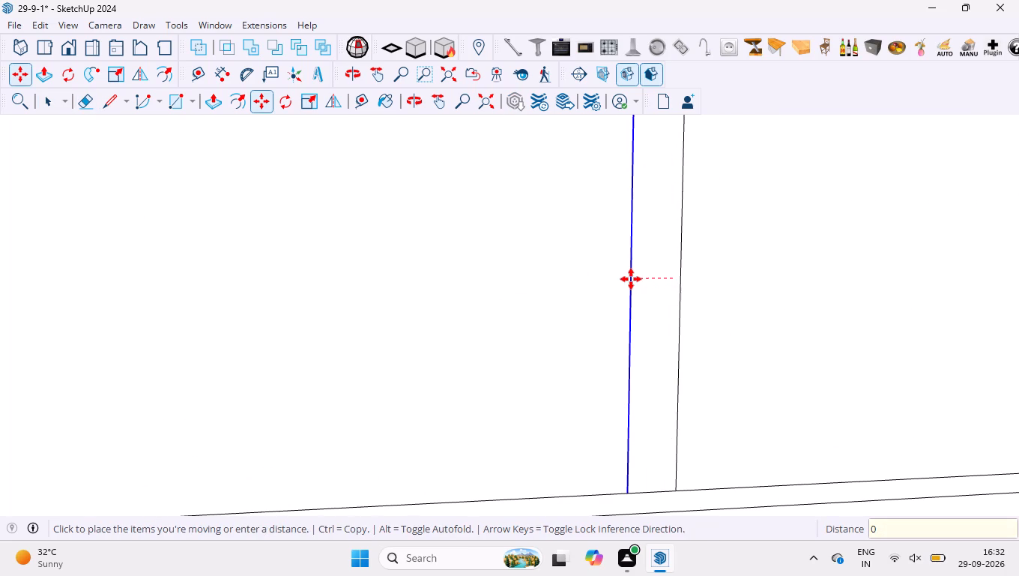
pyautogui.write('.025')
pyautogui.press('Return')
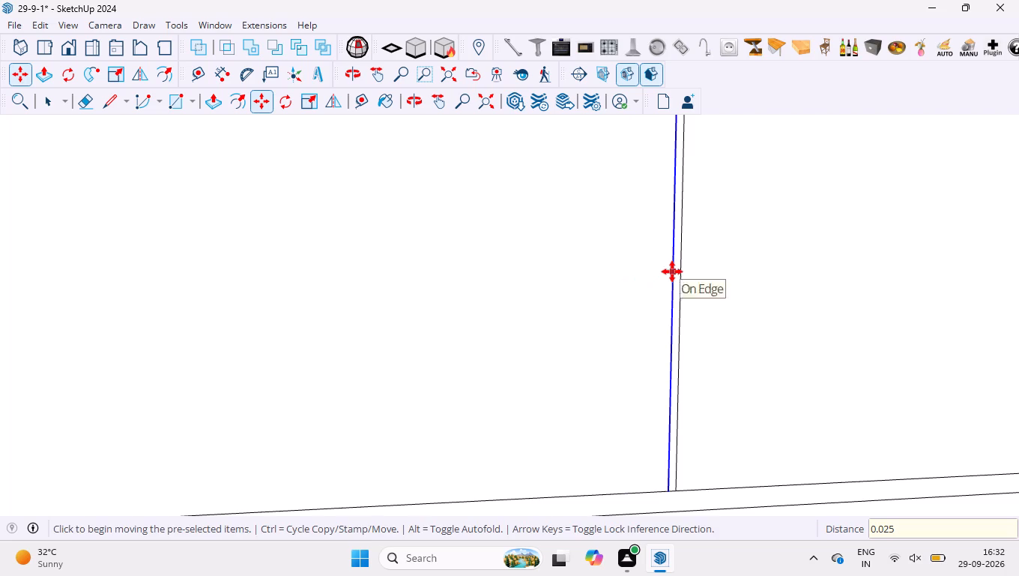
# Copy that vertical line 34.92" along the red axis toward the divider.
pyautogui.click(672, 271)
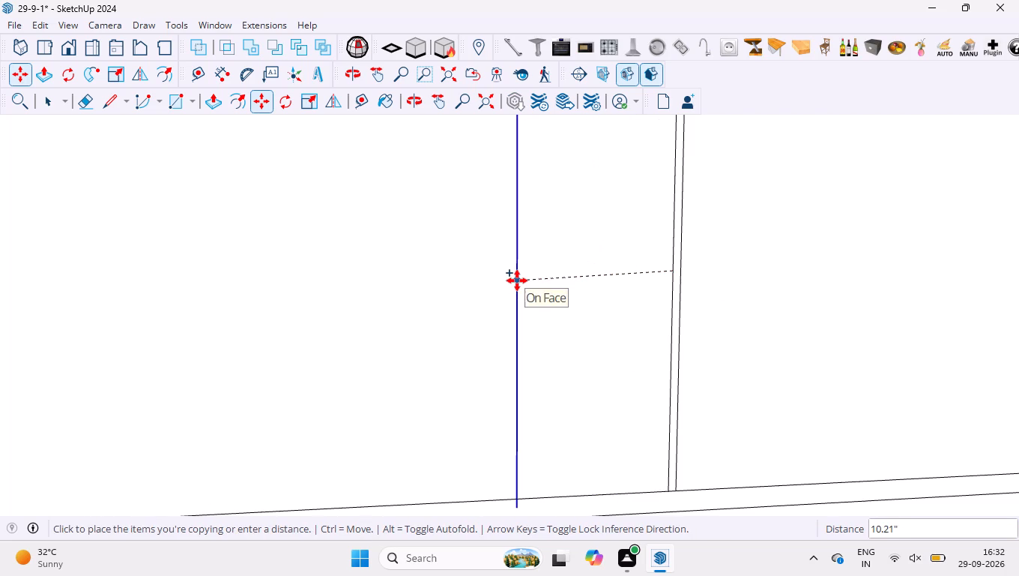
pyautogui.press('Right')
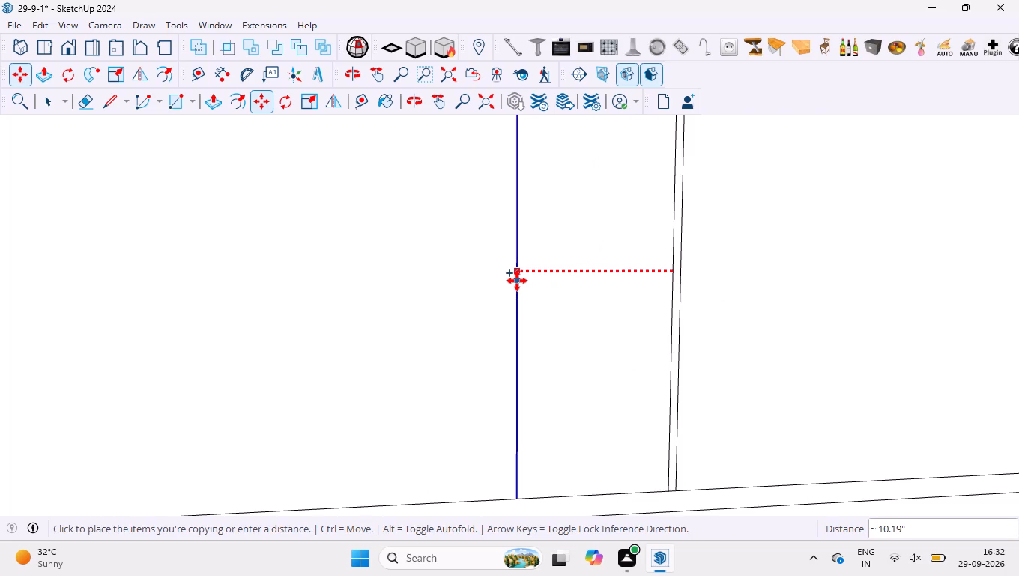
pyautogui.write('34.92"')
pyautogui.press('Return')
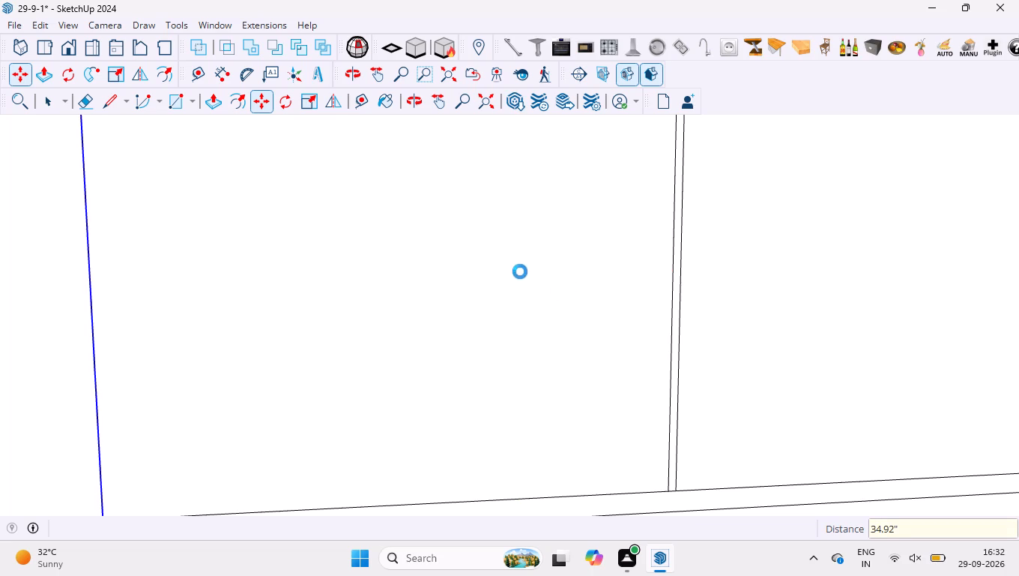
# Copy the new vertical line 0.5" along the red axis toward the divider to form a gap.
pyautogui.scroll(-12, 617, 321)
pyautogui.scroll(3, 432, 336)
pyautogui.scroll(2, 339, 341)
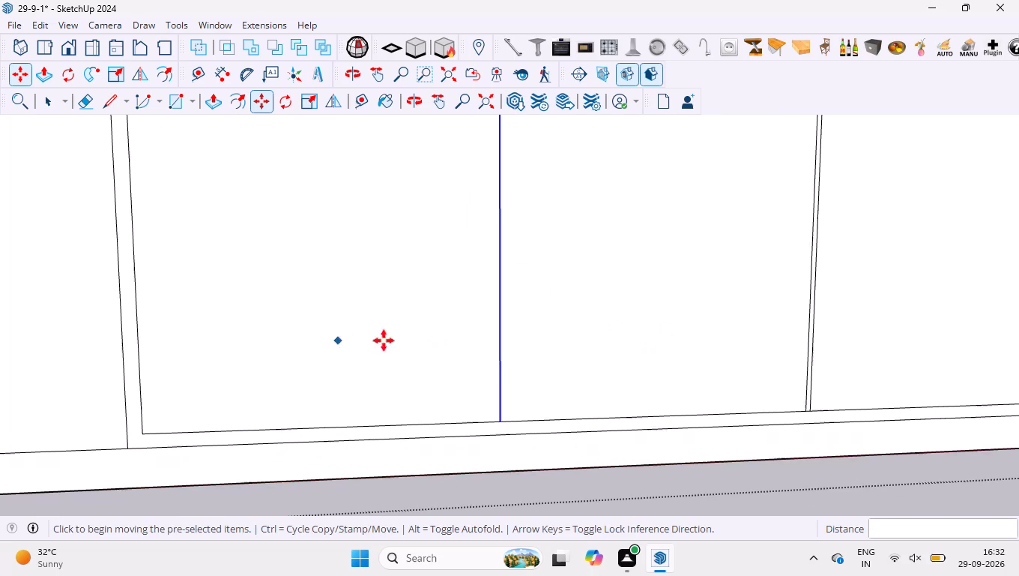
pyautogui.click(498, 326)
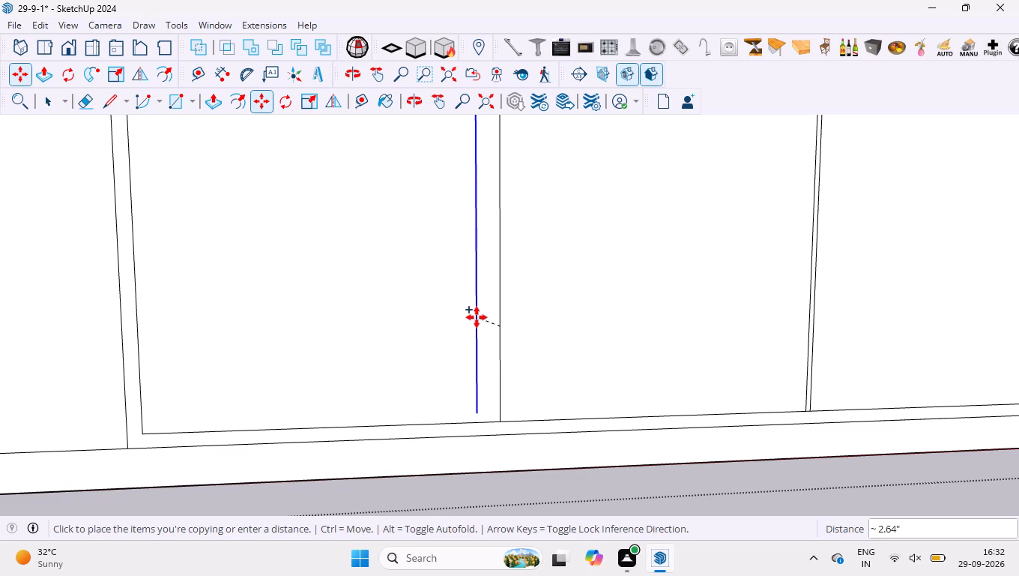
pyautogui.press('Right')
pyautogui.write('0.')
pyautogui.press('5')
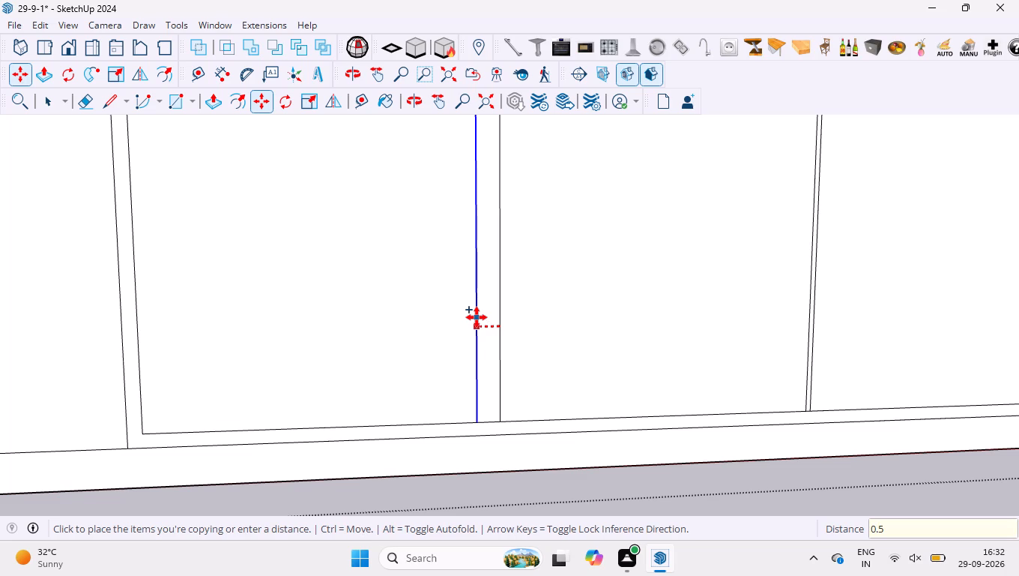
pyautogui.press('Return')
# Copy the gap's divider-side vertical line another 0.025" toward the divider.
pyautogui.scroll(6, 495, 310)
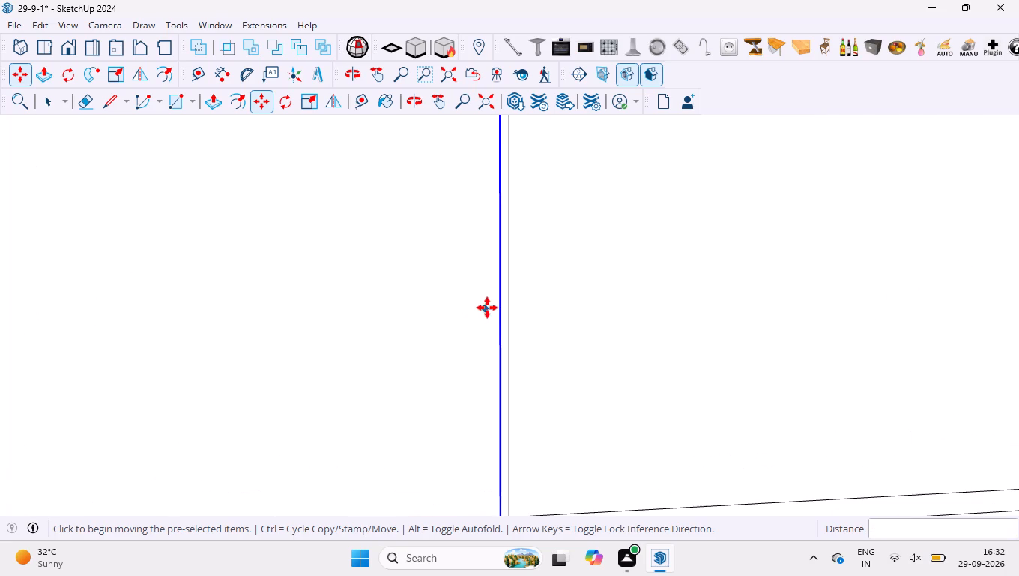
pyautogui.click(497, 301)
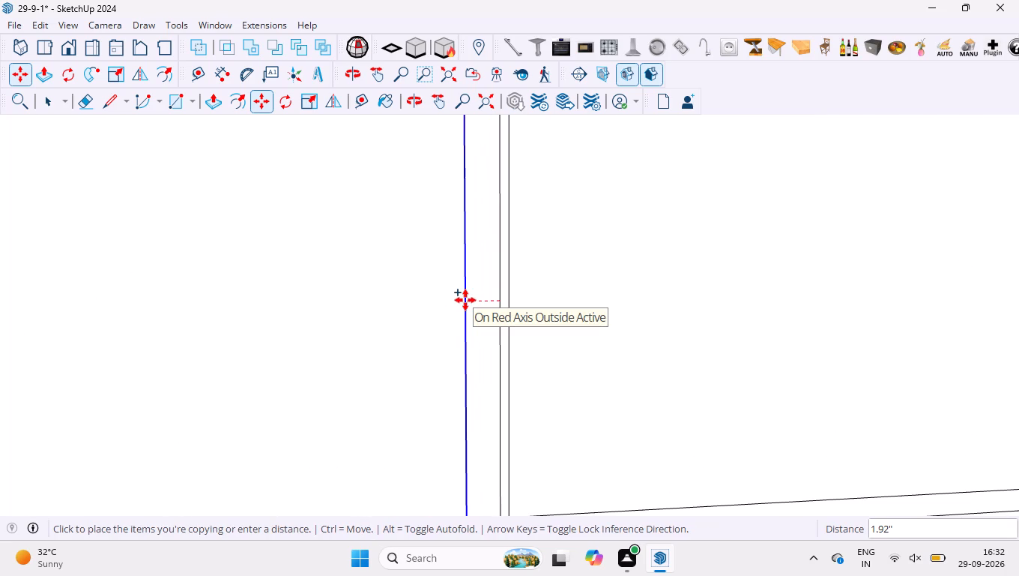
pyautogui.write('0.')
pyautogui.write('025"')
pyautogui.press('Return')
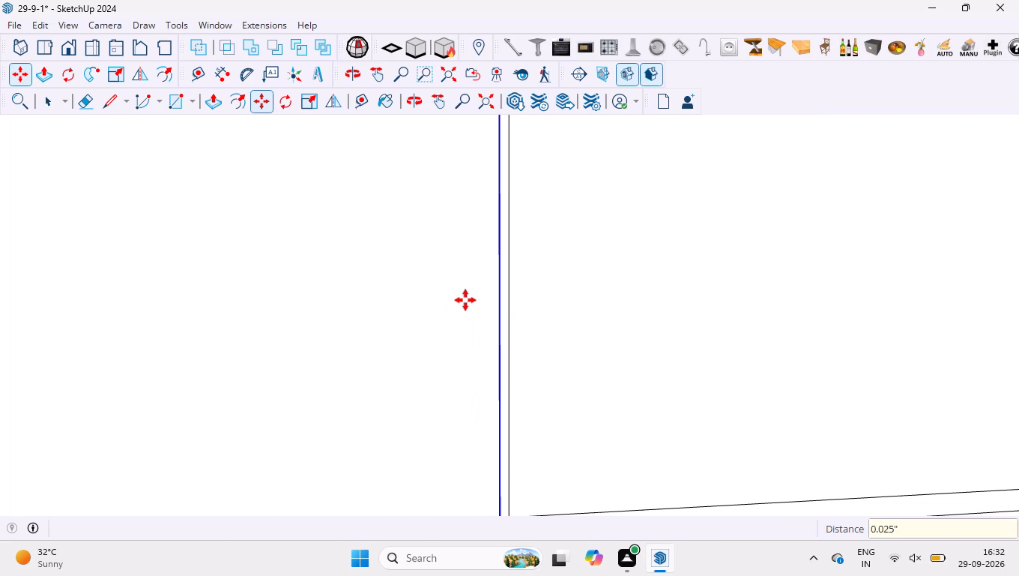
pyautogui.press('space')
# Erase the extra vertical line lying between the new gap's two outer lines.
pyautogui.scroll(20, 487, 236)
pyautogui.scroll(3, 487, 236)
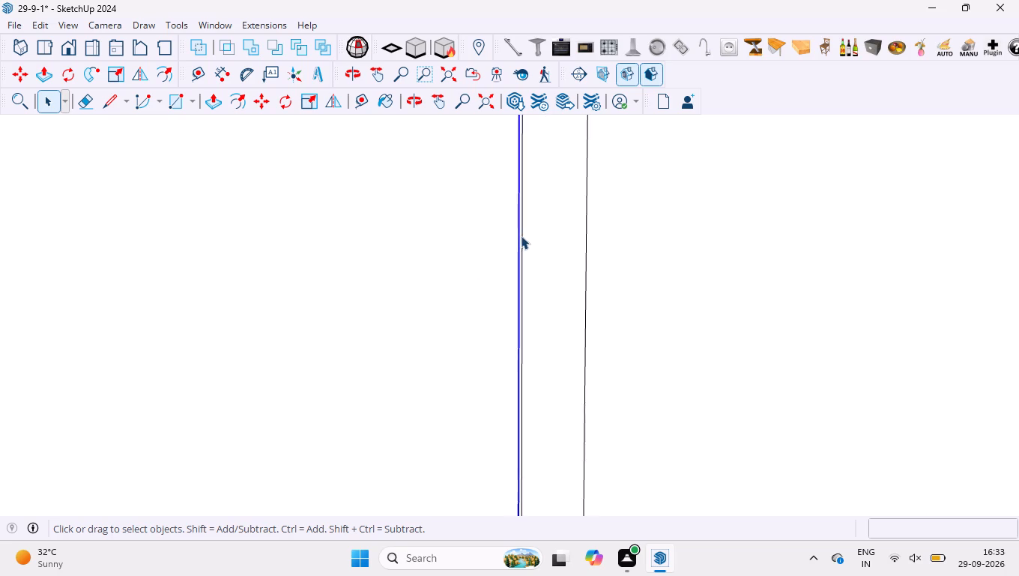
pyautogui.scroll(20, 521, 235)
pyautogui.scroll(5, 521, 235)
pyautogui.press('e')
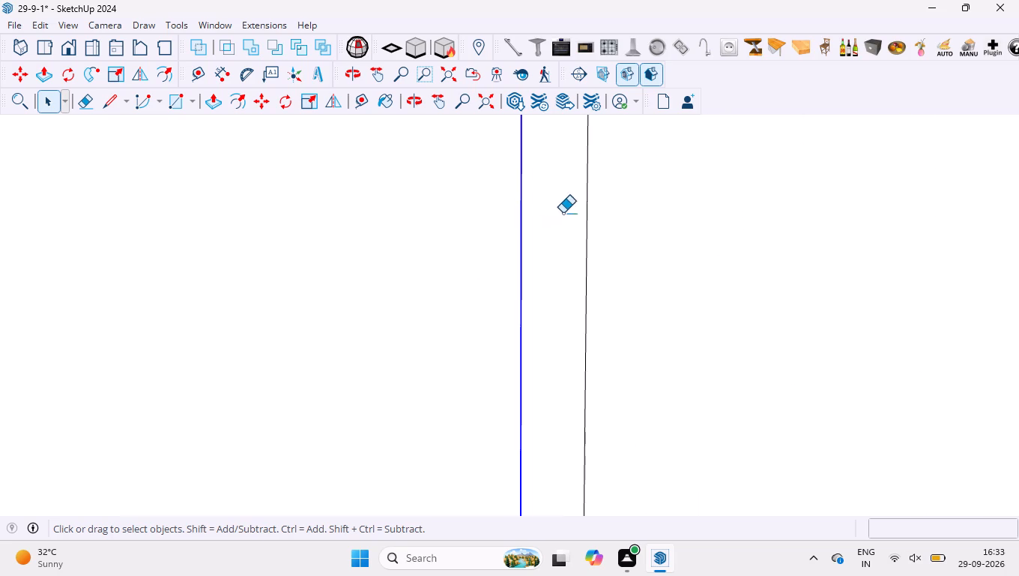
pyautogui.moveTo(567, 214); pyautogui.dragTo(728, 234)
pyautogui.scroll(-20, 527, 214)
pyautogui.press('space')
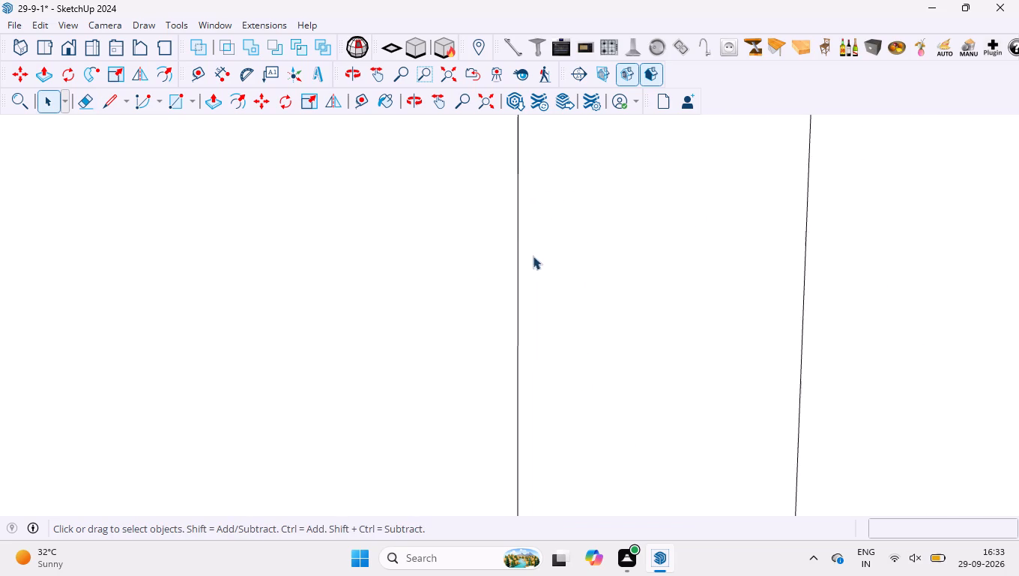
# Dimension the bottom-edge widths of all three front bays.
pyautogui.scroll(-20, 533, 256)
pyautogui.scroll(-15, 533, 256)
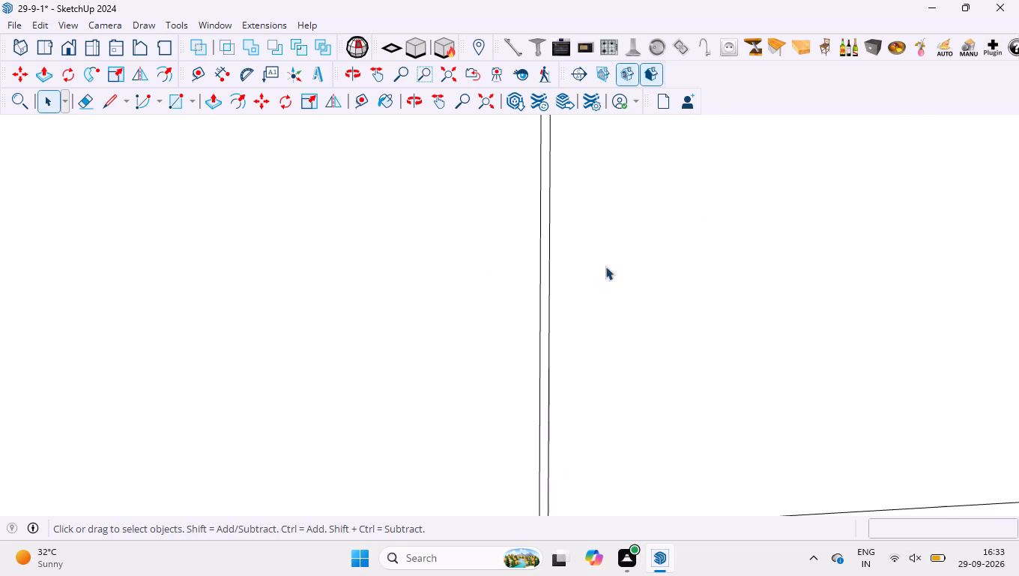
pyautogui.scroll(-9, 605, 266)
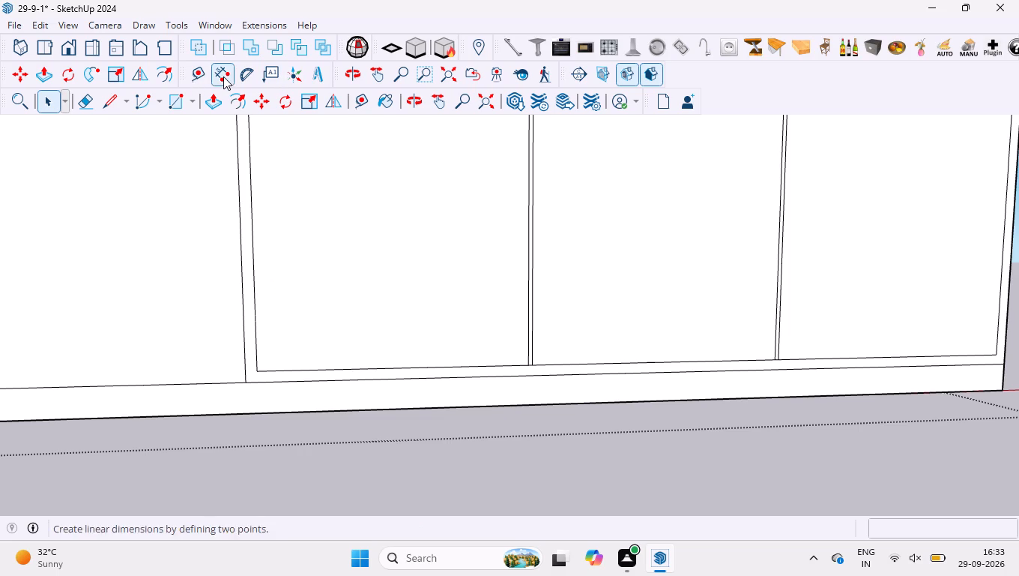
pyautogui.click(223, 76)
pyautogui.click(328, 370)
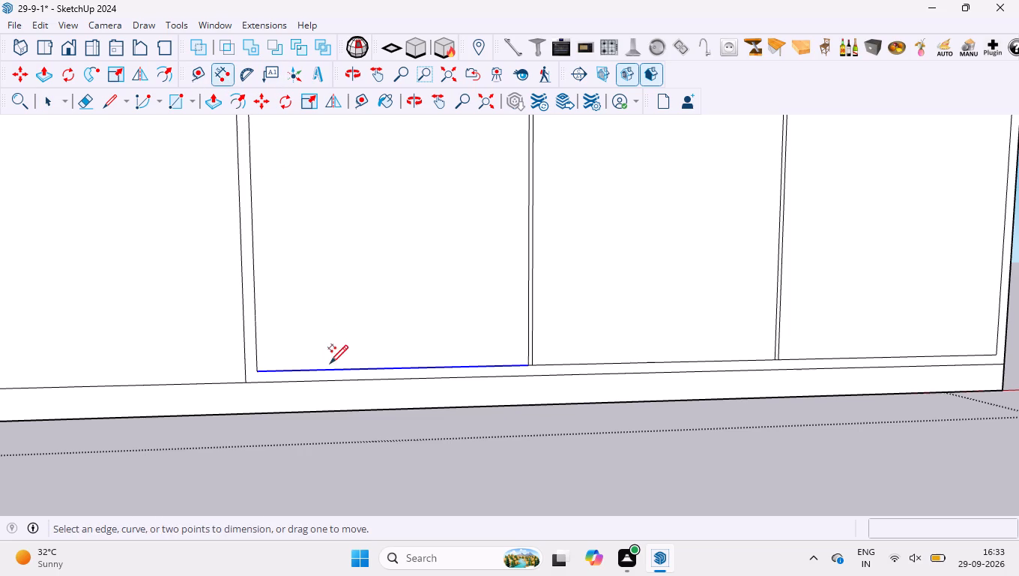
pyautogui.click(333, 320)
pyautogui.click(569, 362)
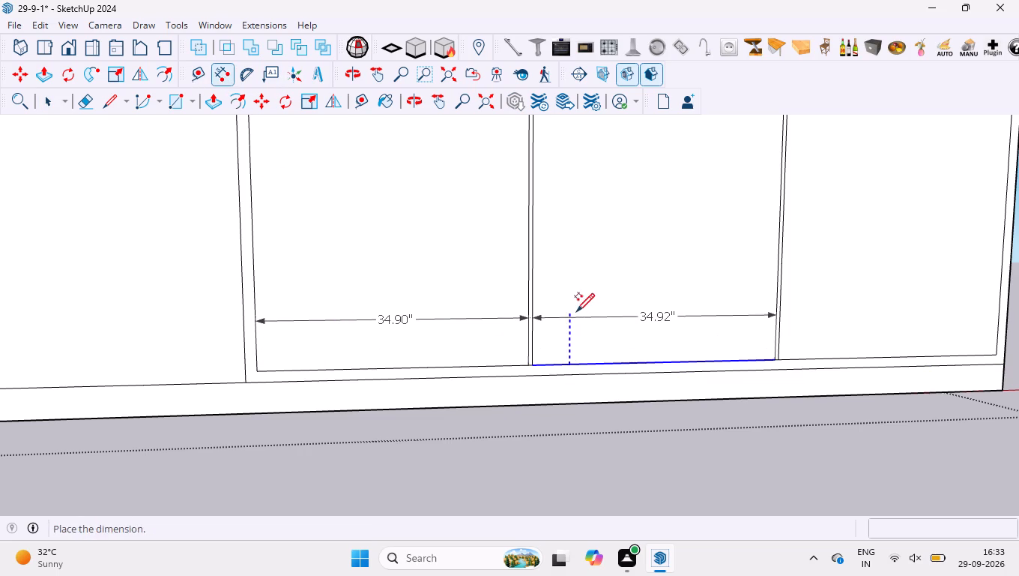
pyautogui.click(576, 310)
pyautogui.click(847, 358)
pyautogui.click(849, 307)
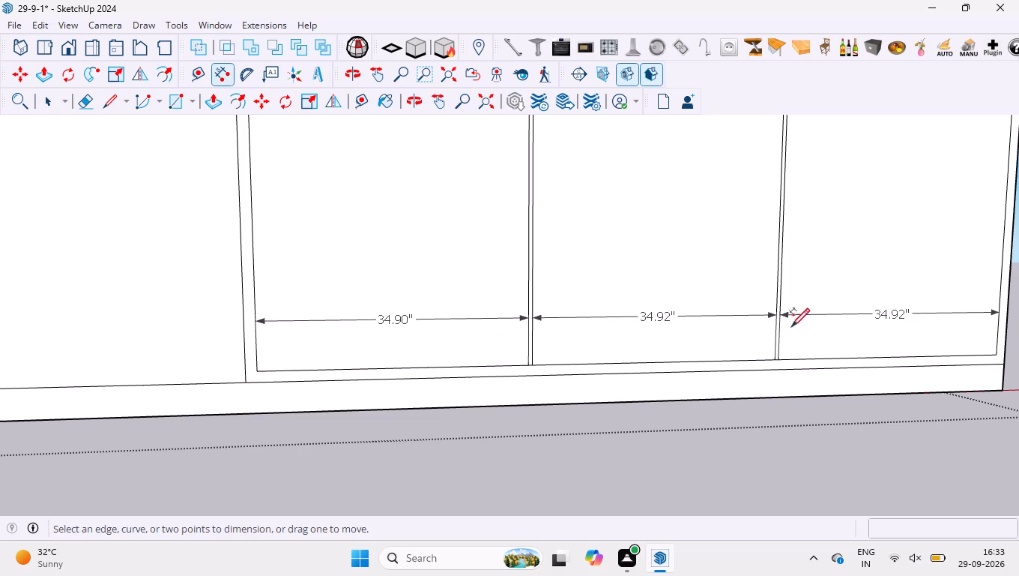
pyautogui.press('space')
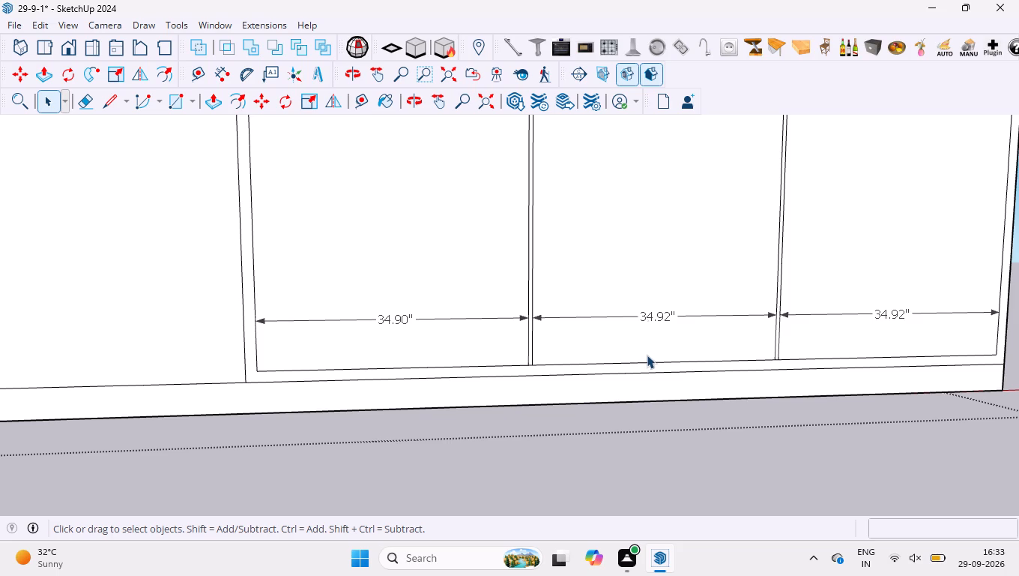
# Erase the vertical lines of both narrow gap strips together with the three bay width dimensions.
pyautogui.scroll(-4, 562, 235)
pyautogui.press('e')
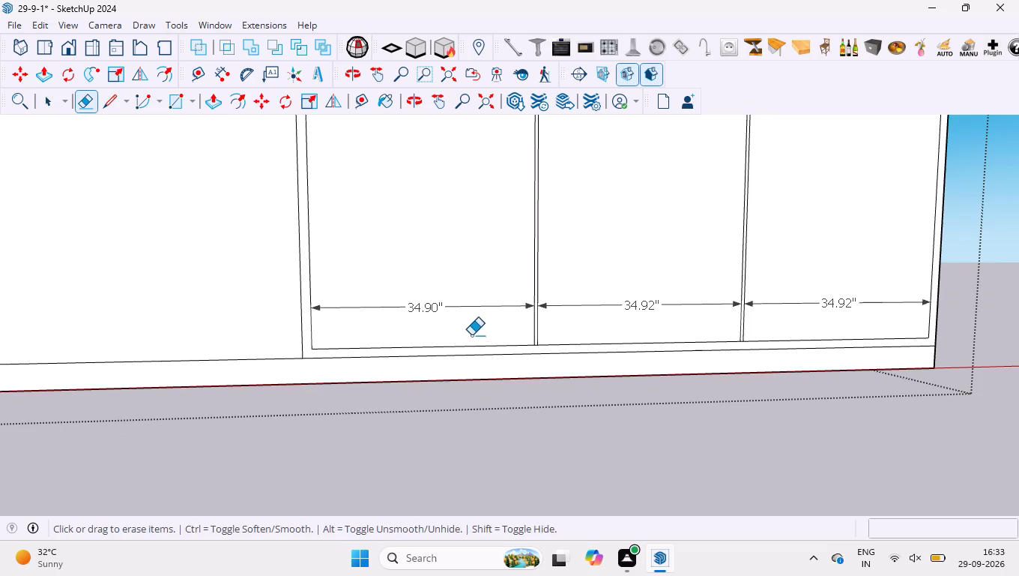
pyautogui.scroll(3, 469, 323)
pyautogui.moveTo(469, 322); pyautogui.dragTo(839, 293)
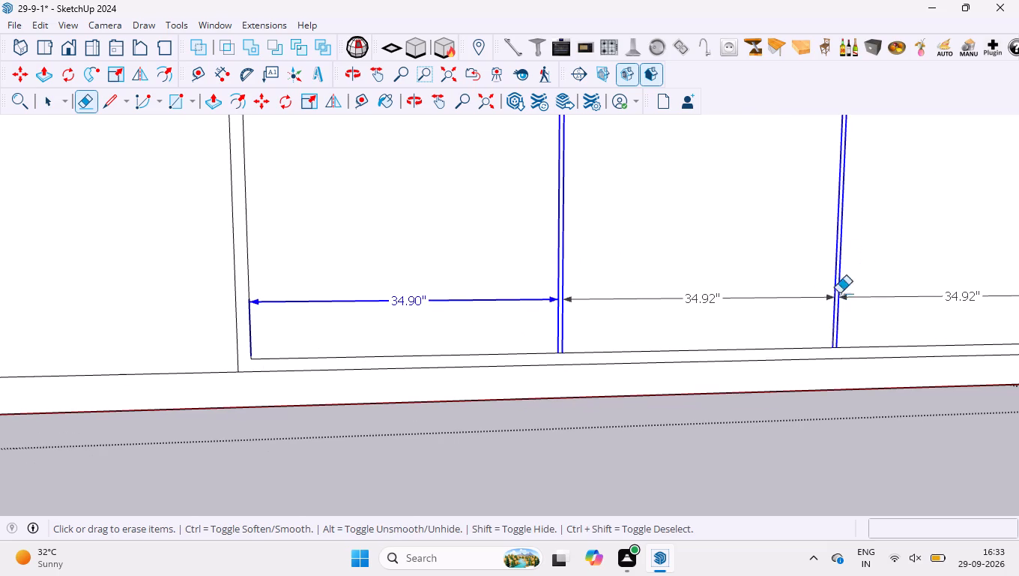
pyautogui.moveTo(839, 293); pyautogui.dragTo(900, 304)
# Divide the bottom edge of the large front opening into 3 equal segments.
pyautogui.scroll(-4, 390, 256)
pyautogui.scroll(-4, 435, 304)
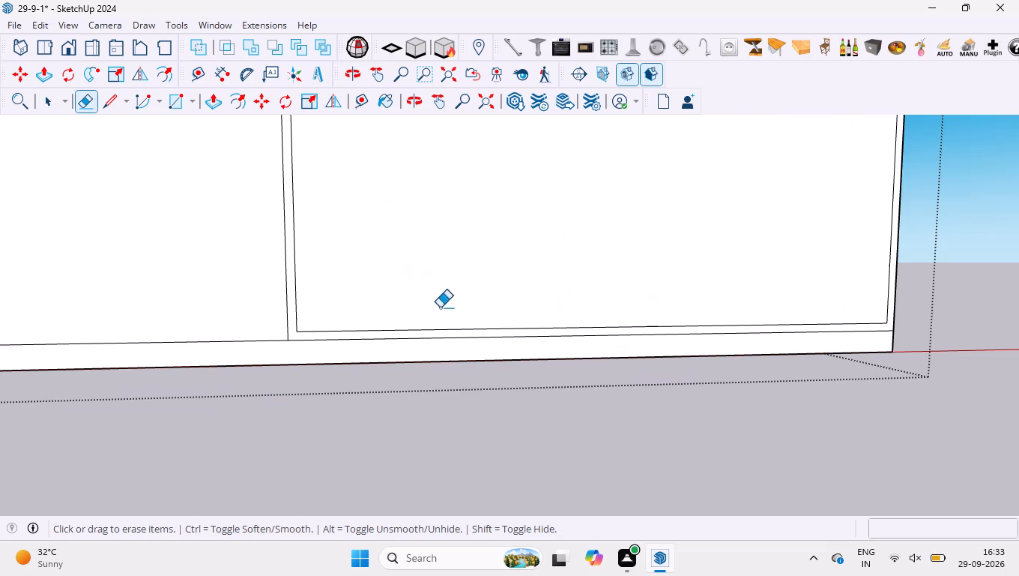
pyautogui.press('space')
pyautogui.click(551, 322)
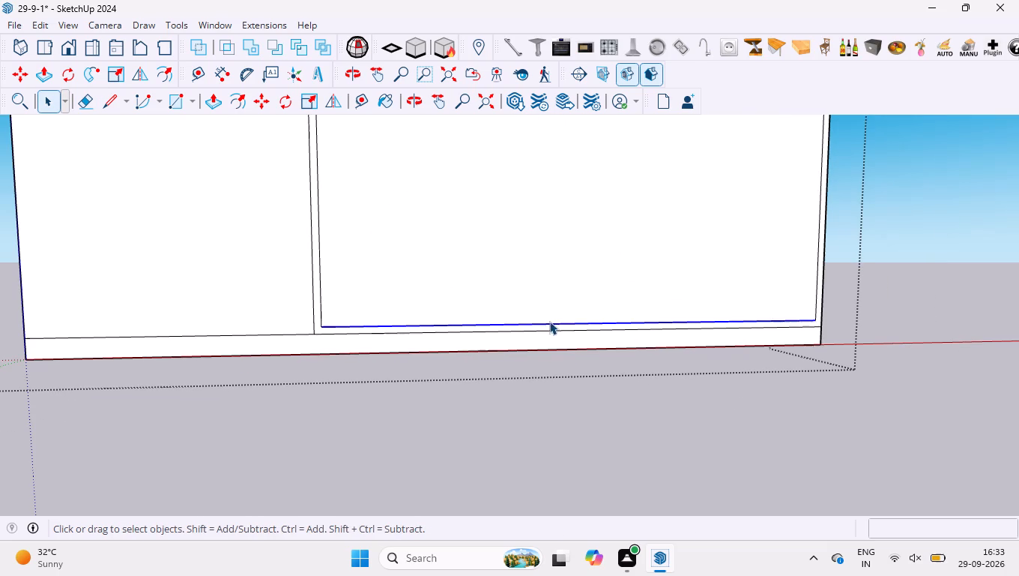
pyautogui.rightClick(548, 320)
pyautogui.click(523, 324)
pyautogui.rightClick(523, 324)
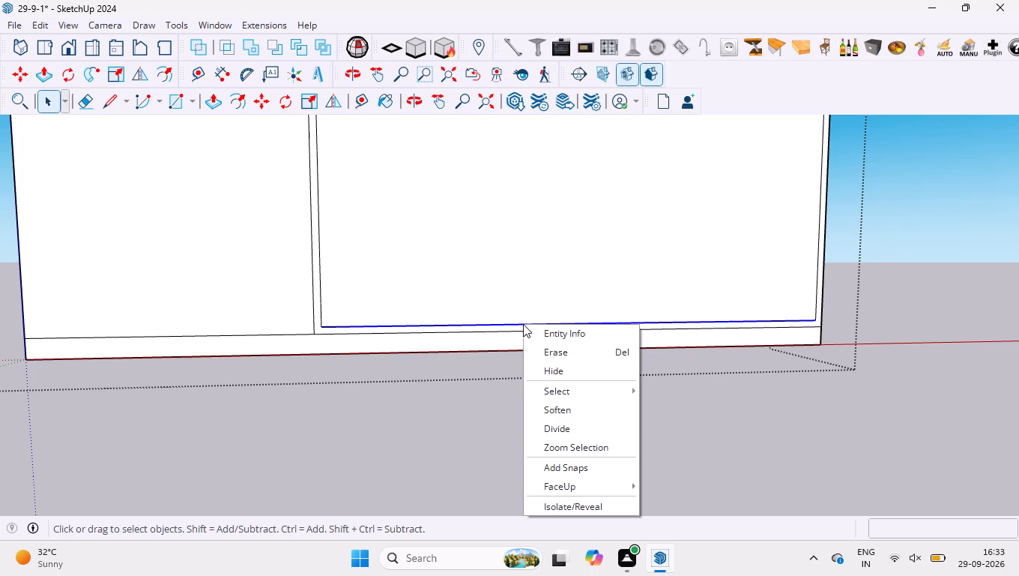
pyautogui.click(566, 435)
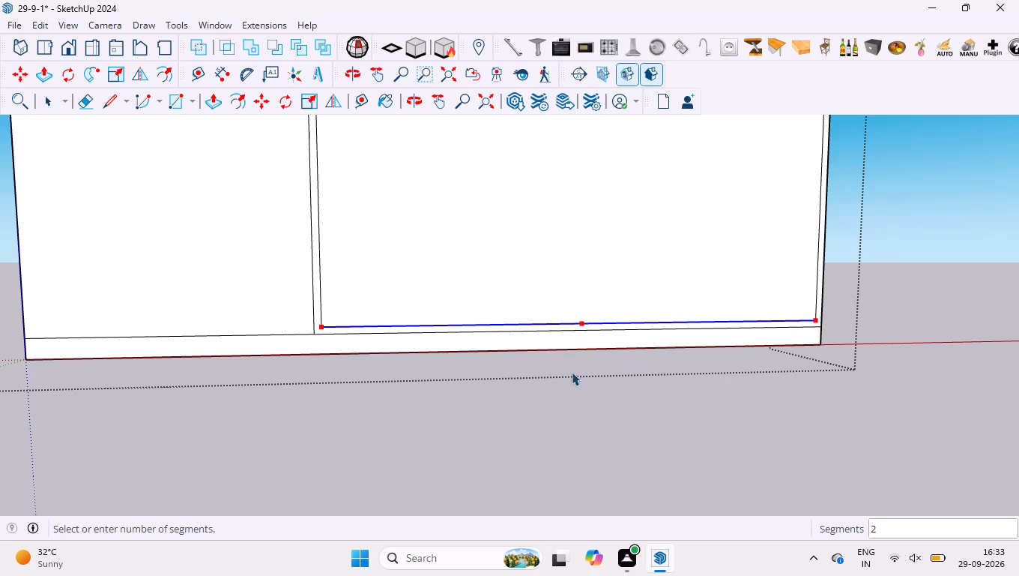
pyautogui.click(501, 353)
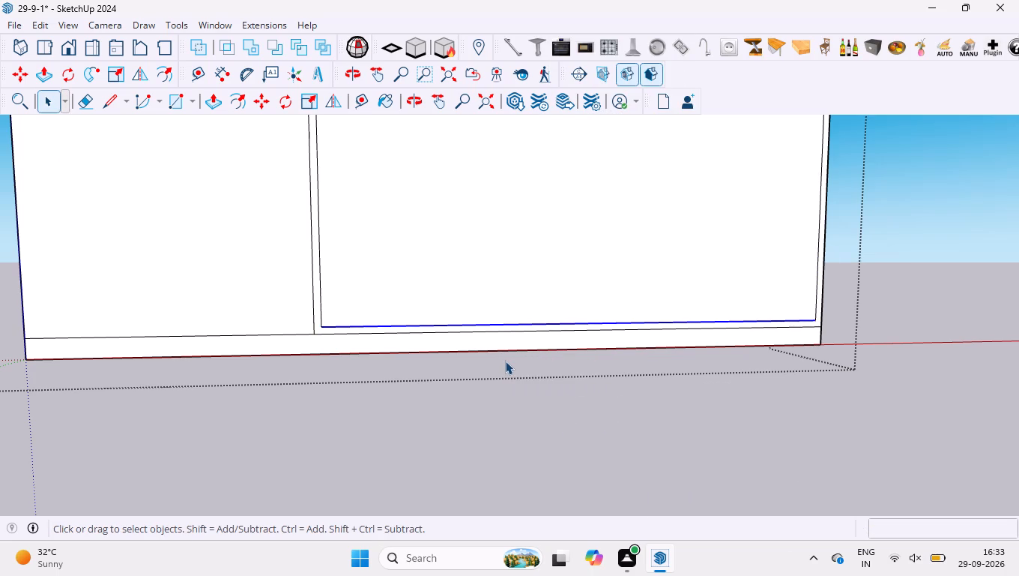
# Draw two vertical lines from the bottom edge's division points up to the top edge, splitting the large front opening into three bays.
pyautogui.scroll(-9, 504, 361)
pyautogui.scroll(2, 495, 199)
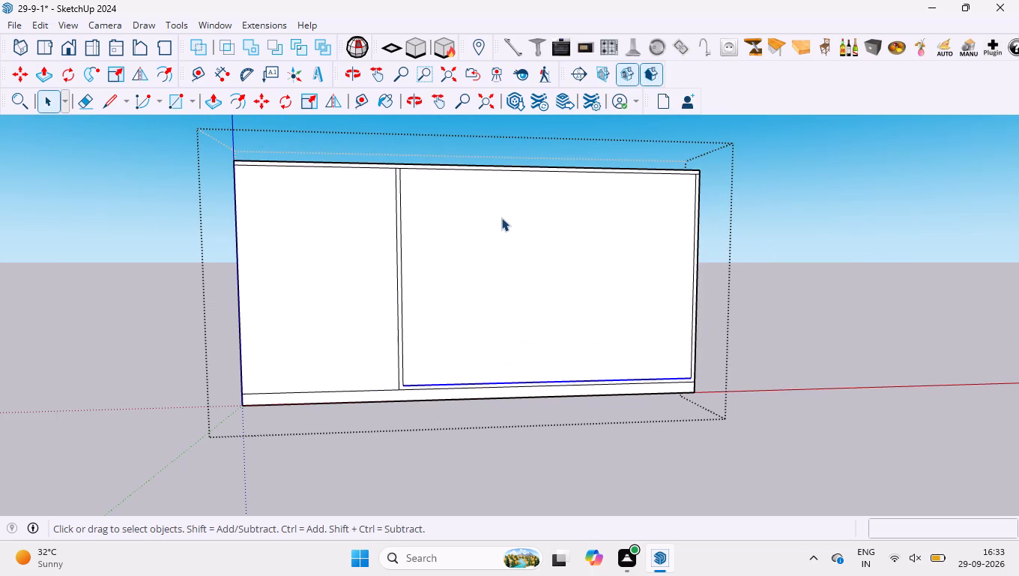
pyautogui.press('l')
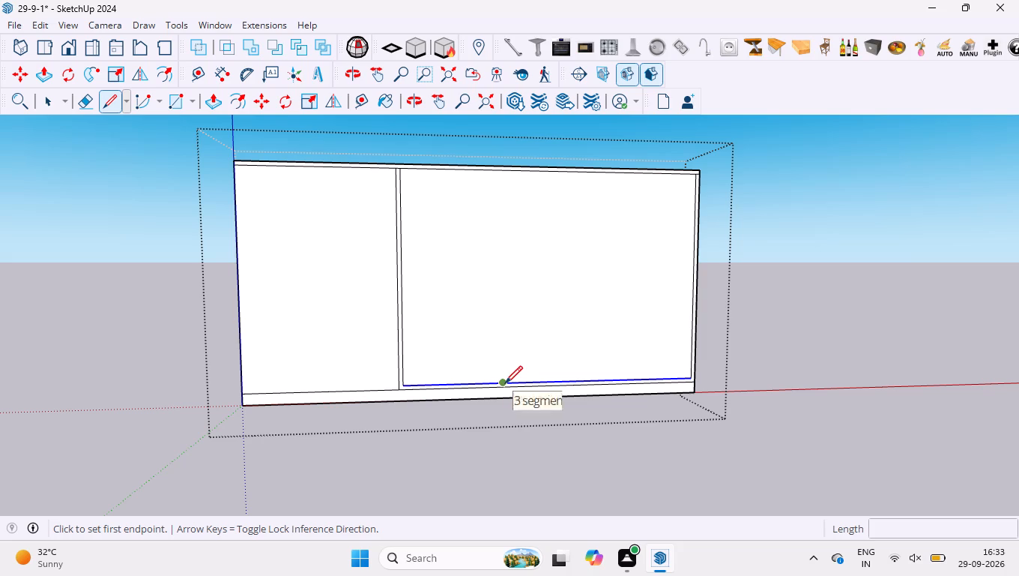
pyautogui.click(505, 383)
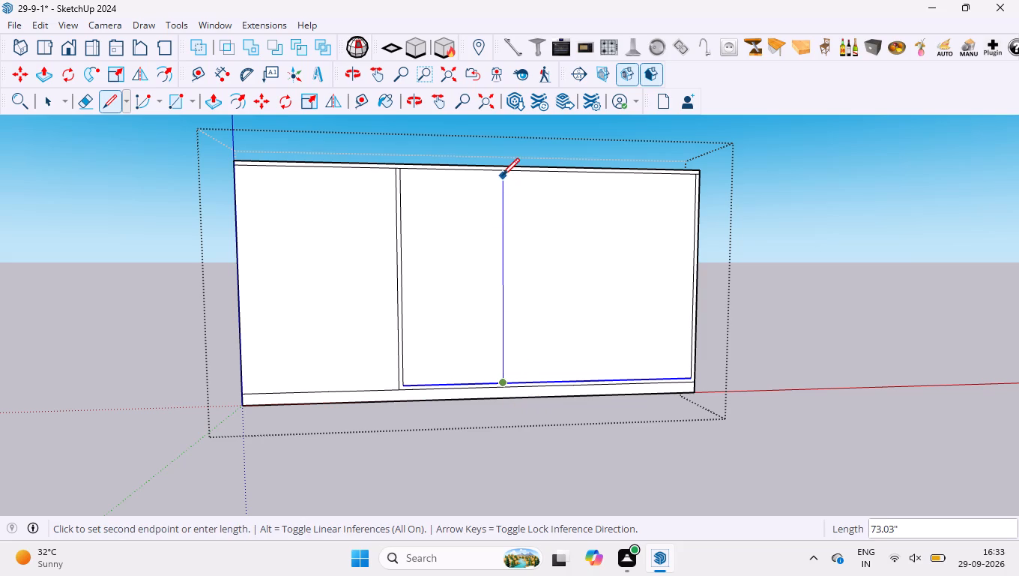
pyautogui.click(502, 173)
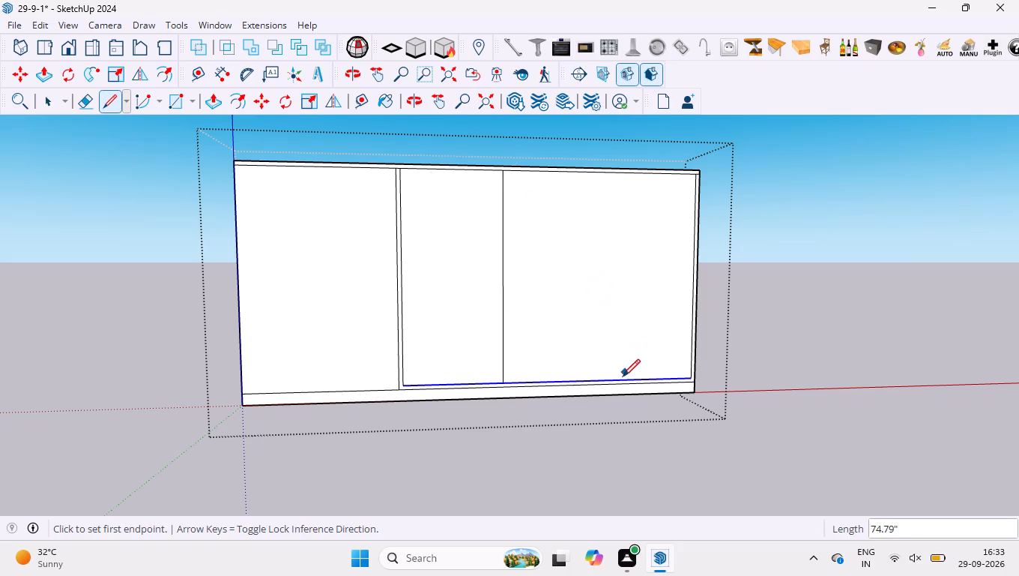
pyautogui.click(602, 379)
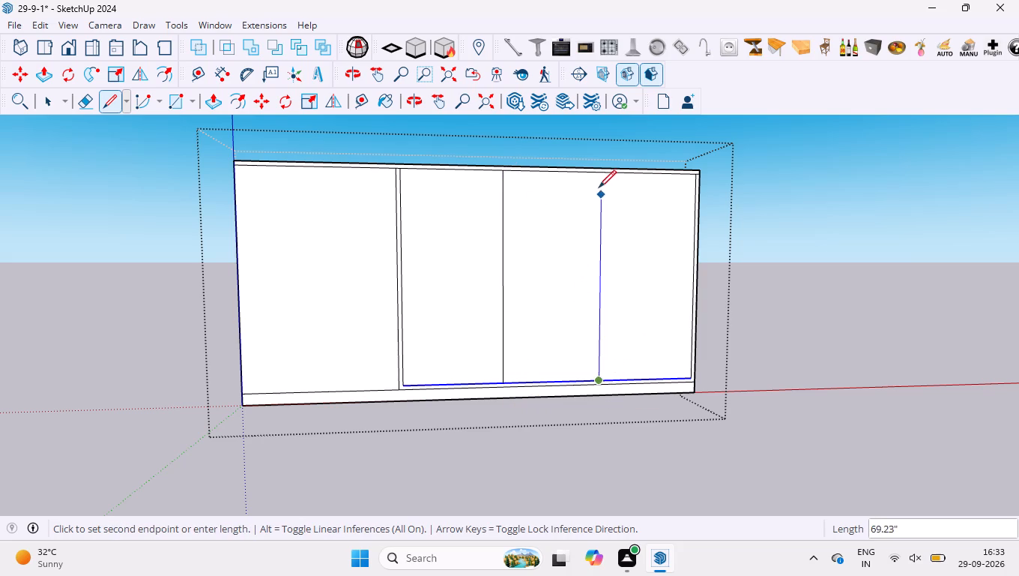
pyautogui.click(600, 176)
pyautogui.press('space')
# Dimension the bottom-edge widths of the three new bays inside the cabinet group, placing each dimension just above the edge.
pyautogui.scroll(3, 519, 365)
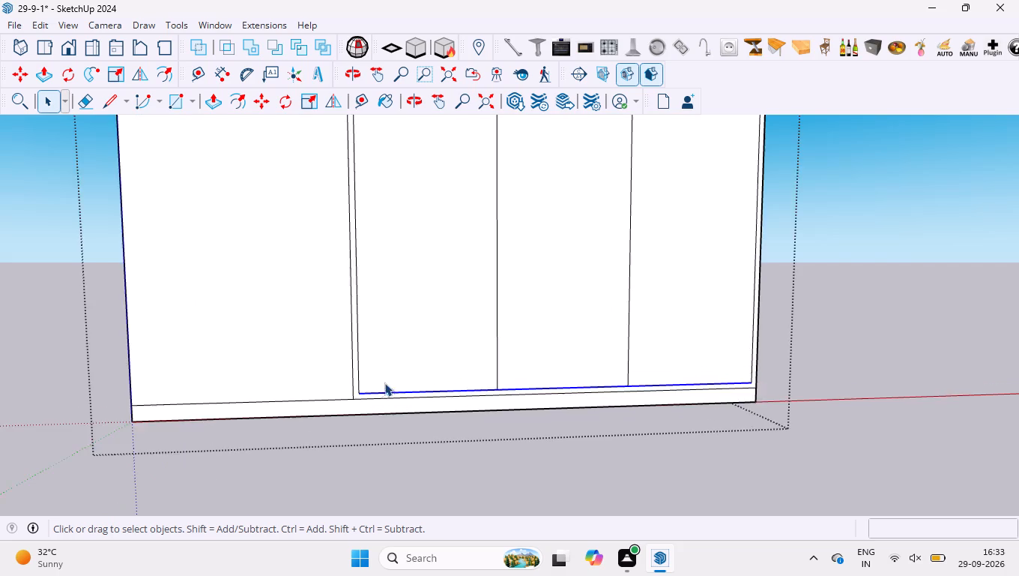
pyautogui.scroll(3, 393, 364)
pyautogui.click(459, 481)
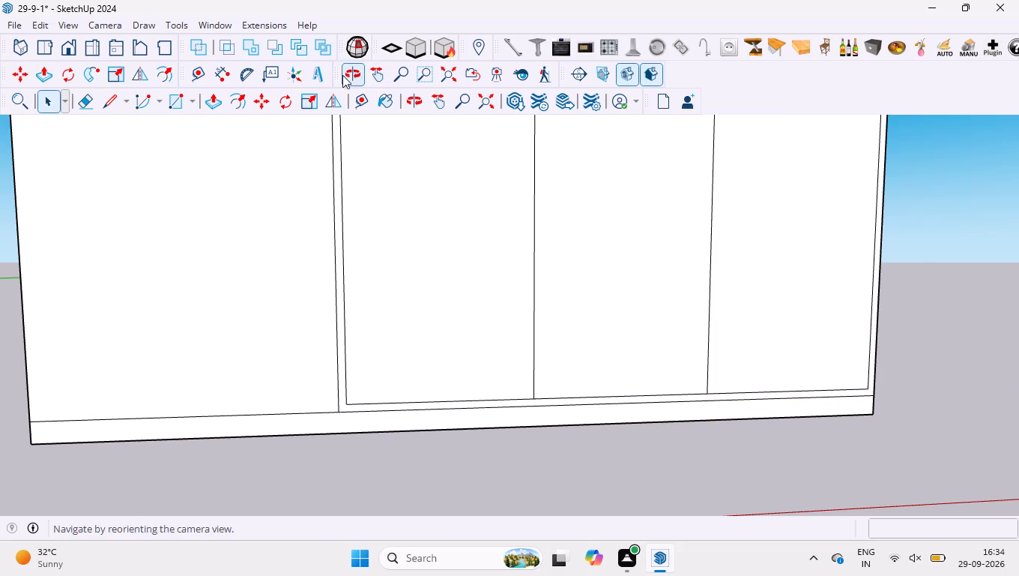
pyautogui.click(424, 317)
pyautogui.doubleClick(424, 314)
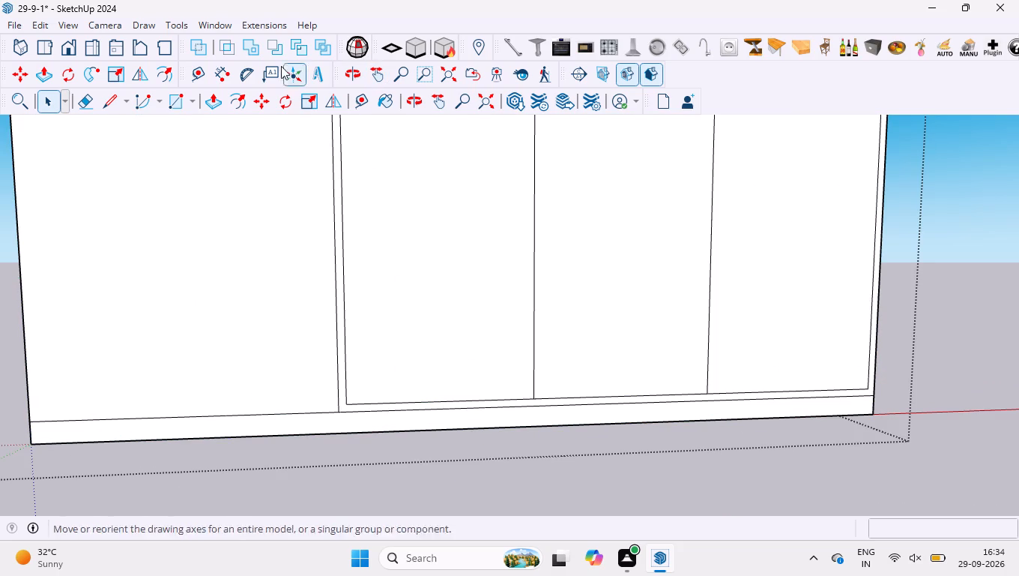
pyautogui.click(215, 79)
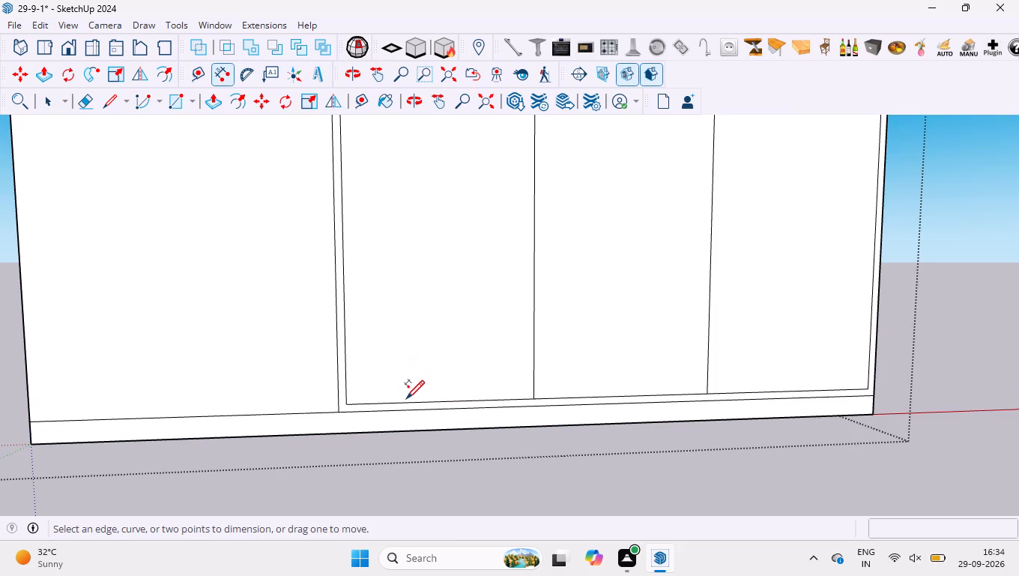
pyautogui.click(406, 403)
pyautogui.click(410, 359)
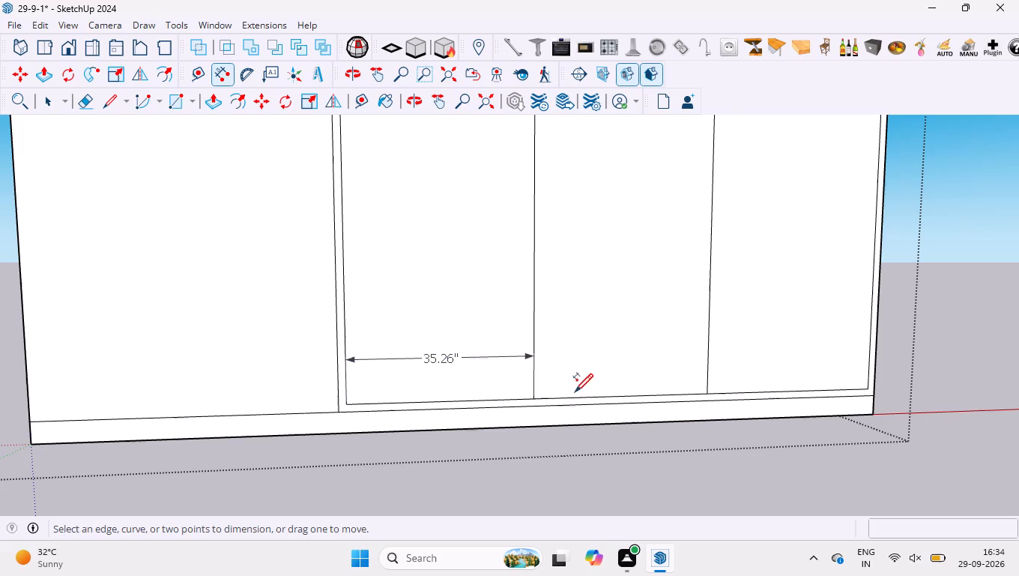
pyautogui.click(579, 397)
pyautogui.click(581, 355)
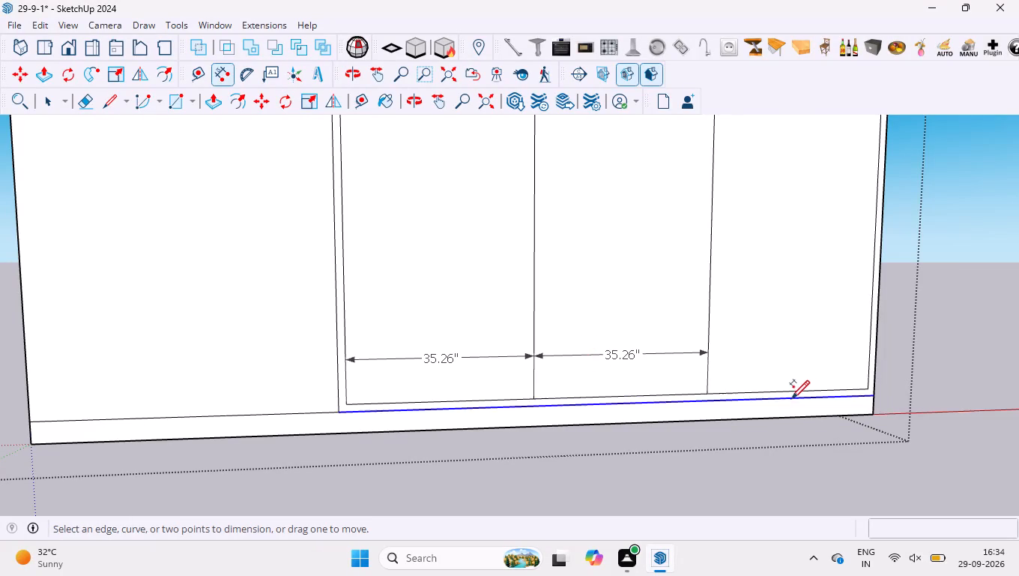
pyautogui.click(811, 389)
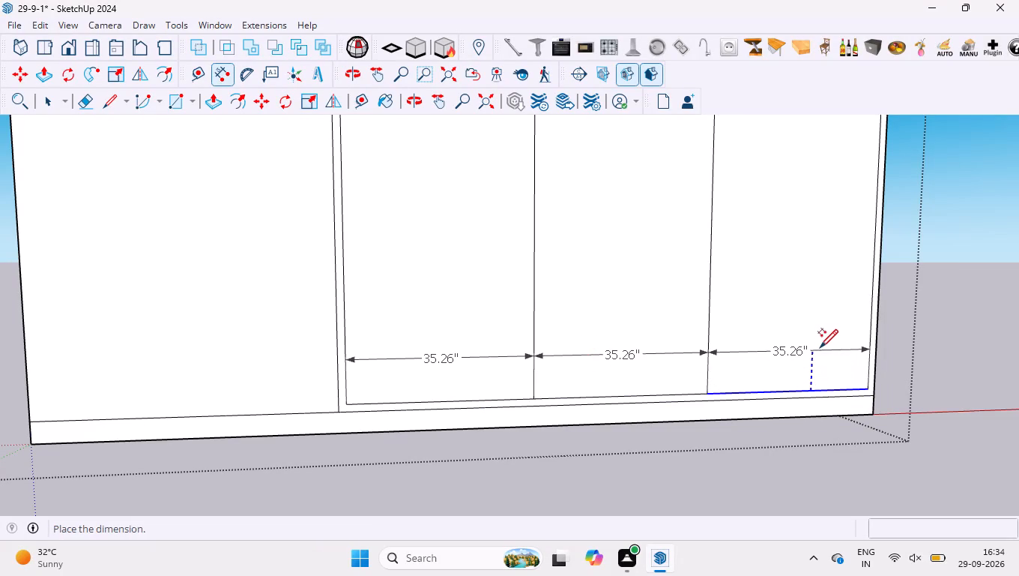
pyautogui.click(820, 346)
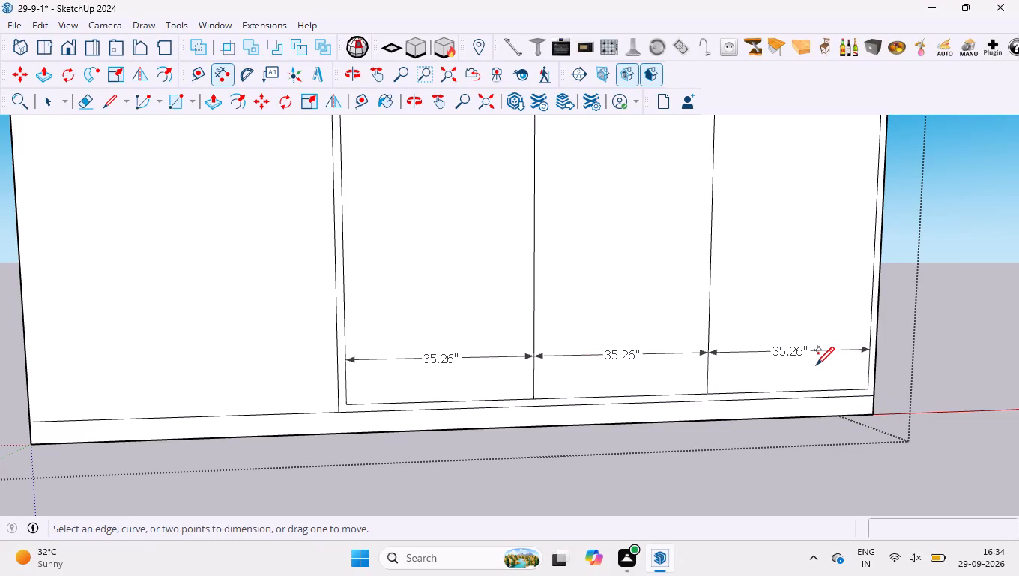
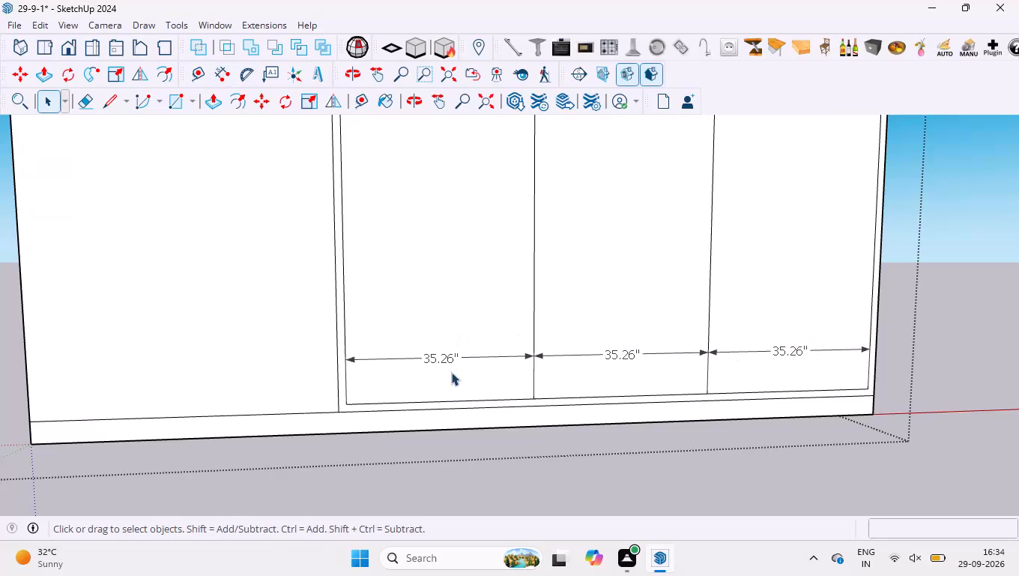
# Erase the three bay width dimensions above the bottom edge of the large front opening.
pyautogui.press('e')
pyautogui.moveTo(454, 364); pyautogui.dragTo(458, 323)
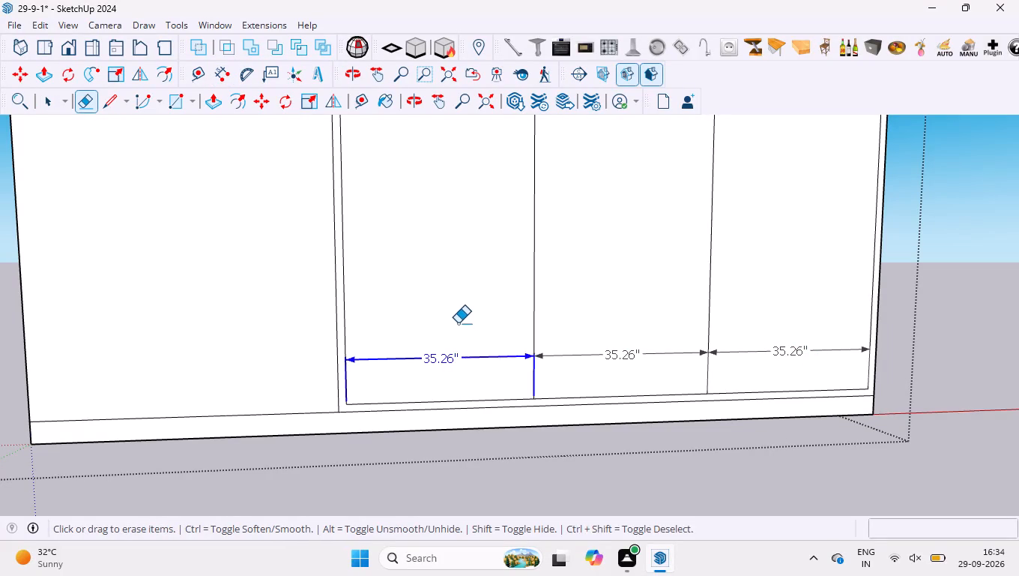
pyautogui.moveTo(458, 323); pyautogui.dragTo(459, 323)
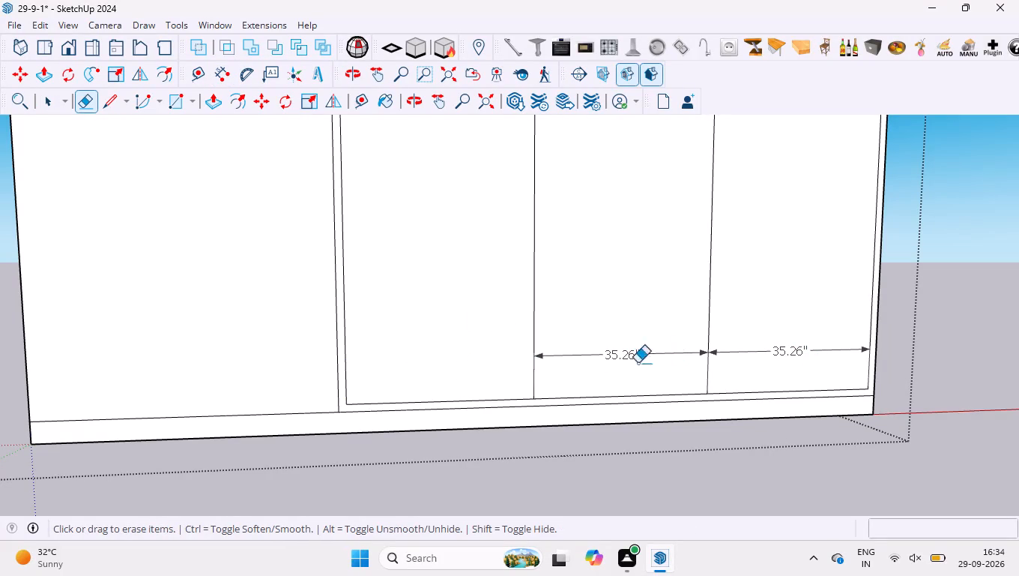
pyautogui.moveTo(605, 371); pyautogui.dragTo(623, 307)
pyautogui.moveTo(832, 373); pyautogui.dragTo(821, 274)
pyautogui.press('space')
# Copy the vertical divider between the first and second bays 0.05" toward the first bay.
pyautogui.scroll(-2, 639, 397)
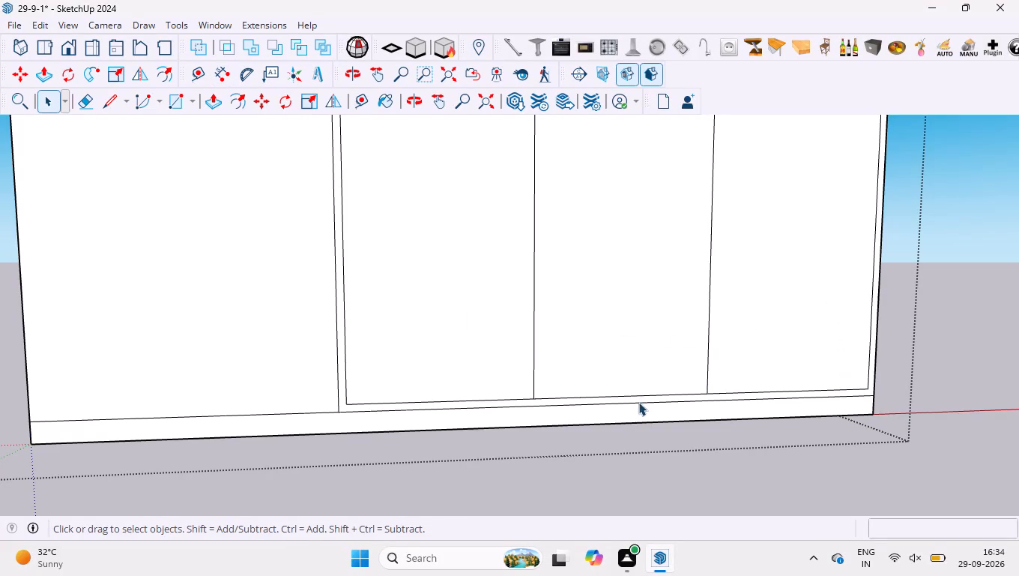
pyautogui.scroll(-6, 638, 402)
pyautogui.scroll(4, 596, 313)
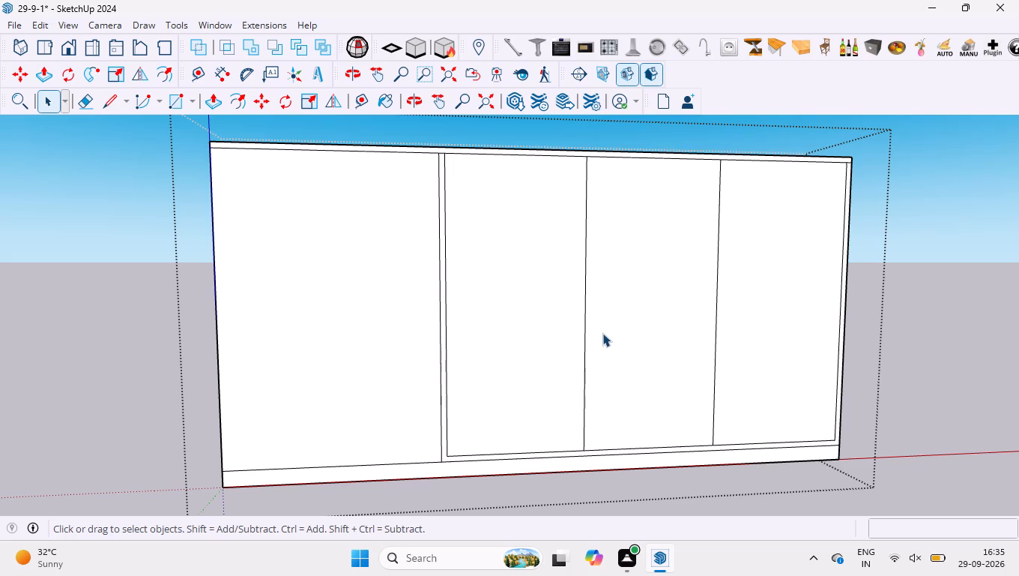
pyautogui.click(583, 382)
pyautogui.scroll(2, 656, 444)
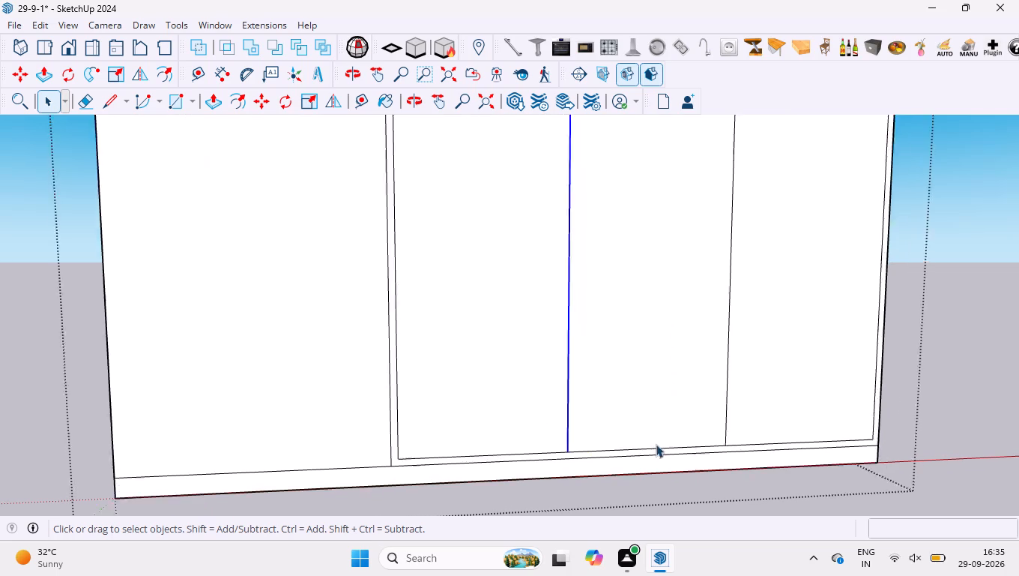
pyautogui.scroll(14, 656, 444)
pyautogui.press('m')
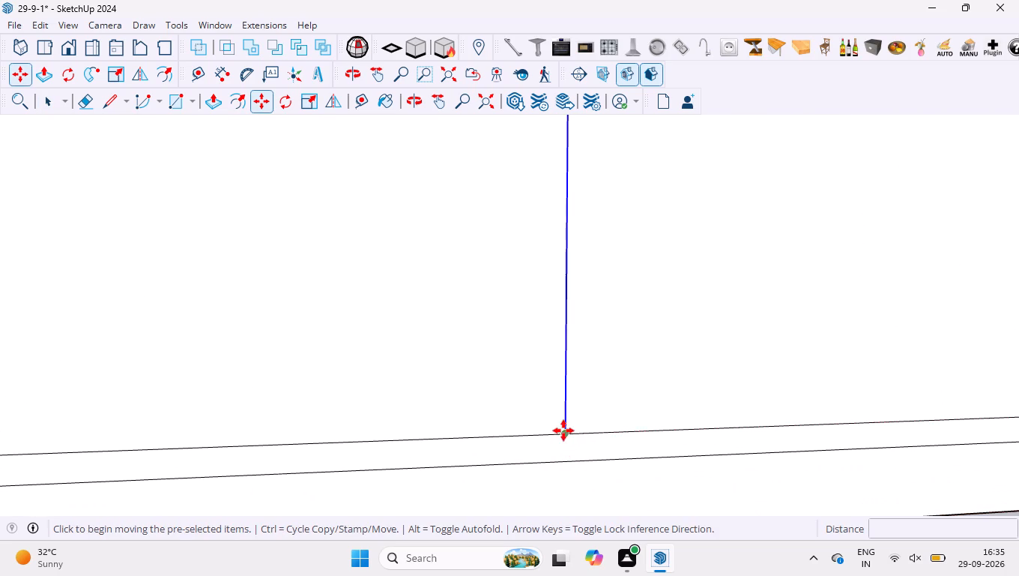
pyautogui.click(565, 433)
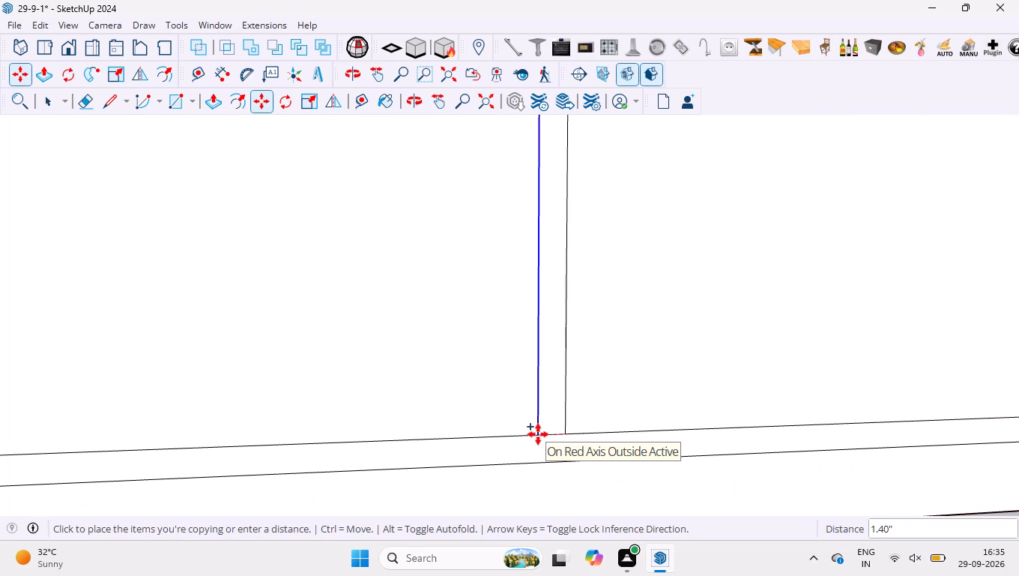
pyautogui.write('0.05')
pyautogui.press('Return')
# Copy the new offset line 0.1" toward the second bay, so the original divider sits midway between two offset lines.
pyautogui.scroll(13, 546, 417)
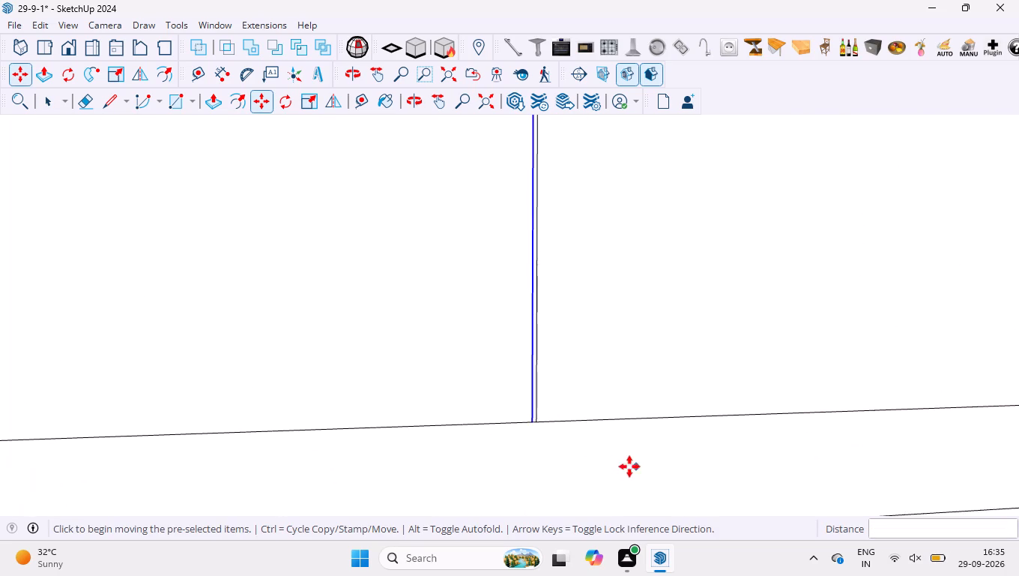
pyautogui.scroll(14, 629, 466)
pyautogui.scroll(3, 486, 370)
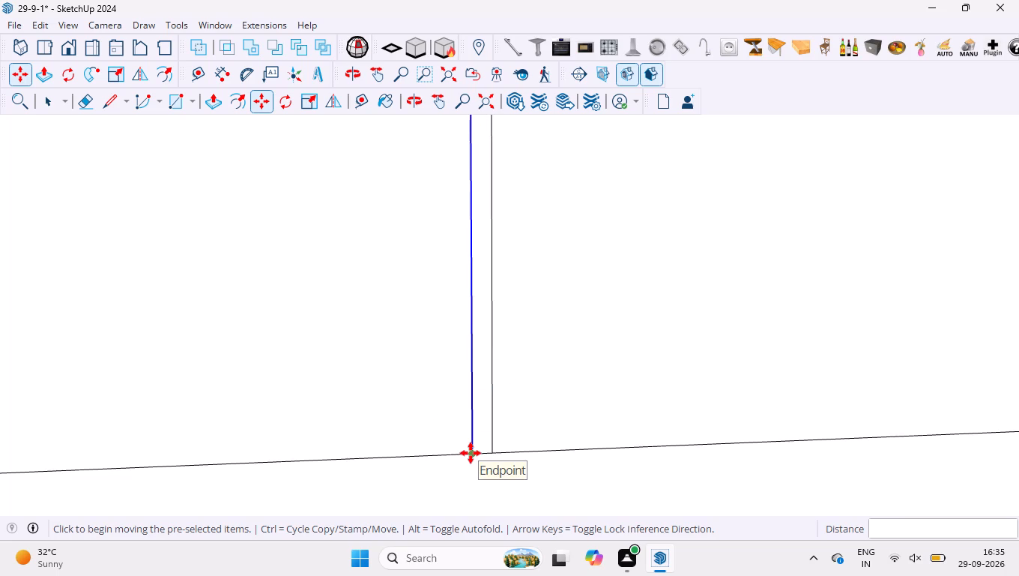
pyautogui.click(471, 453)
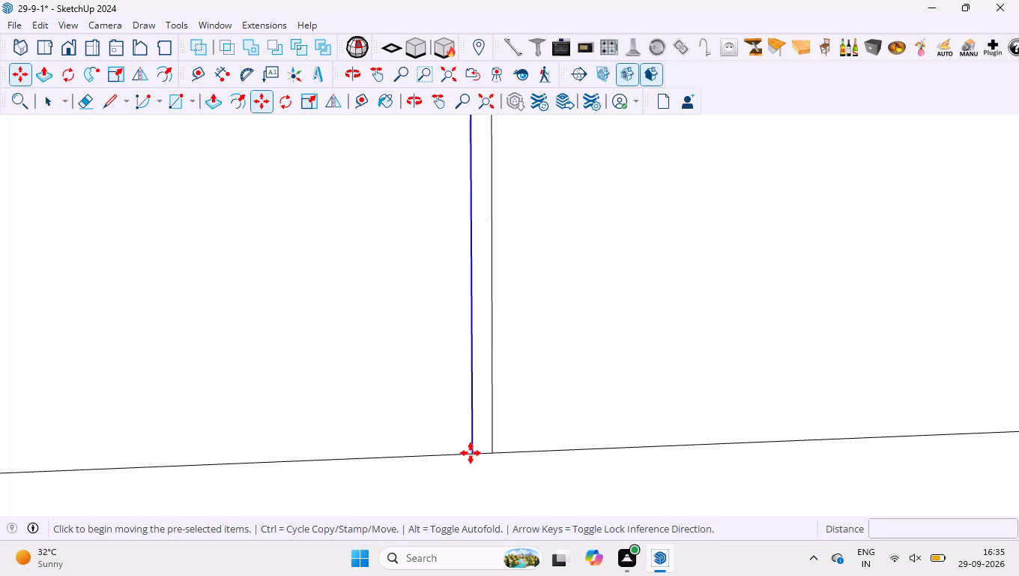
pyautogui.write('0.')
pyautogui.press('1')
pyautogui.press('Return')
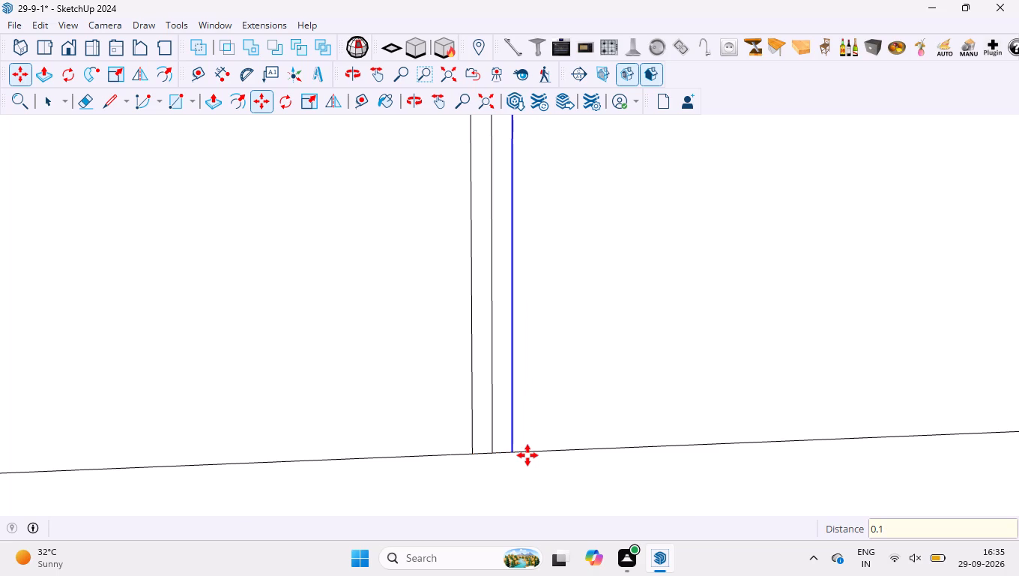
pyautogui.press('space')
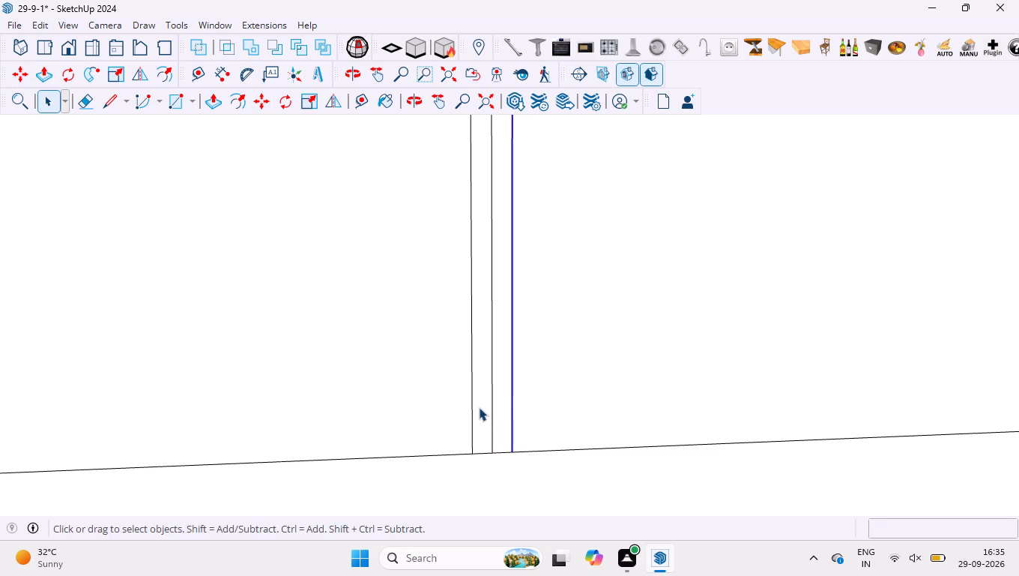
# Copy both offset lines along the red axis from the first divider's bottom endpoint to the second divider's bottom endpoint.
pyautogui.click(473, 411)
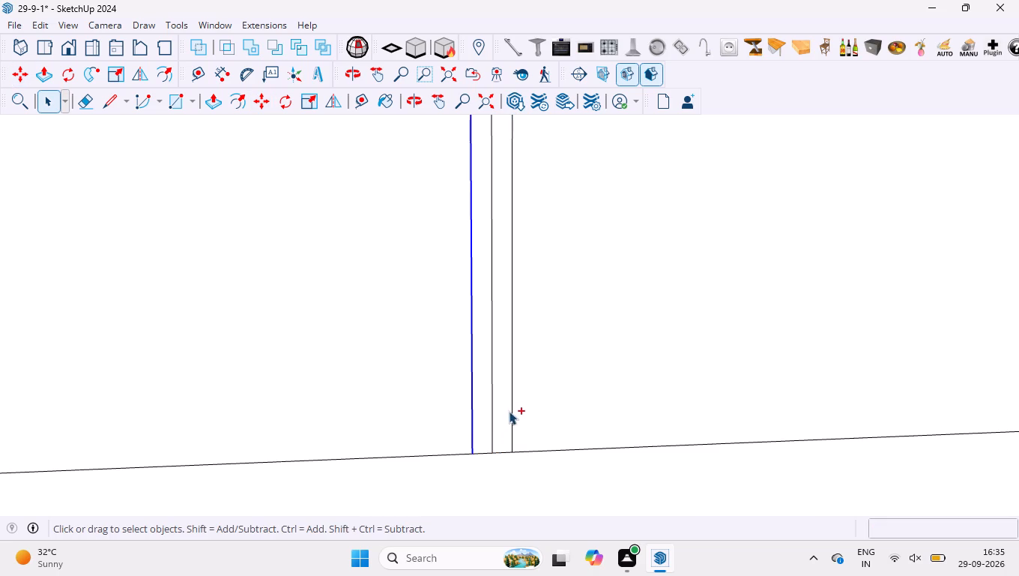
pyautogui.keyDown('ctrl'); pyautogui.click(512, 412); pyautogui.keyUp('ctrl')
pyautogui.press('m')
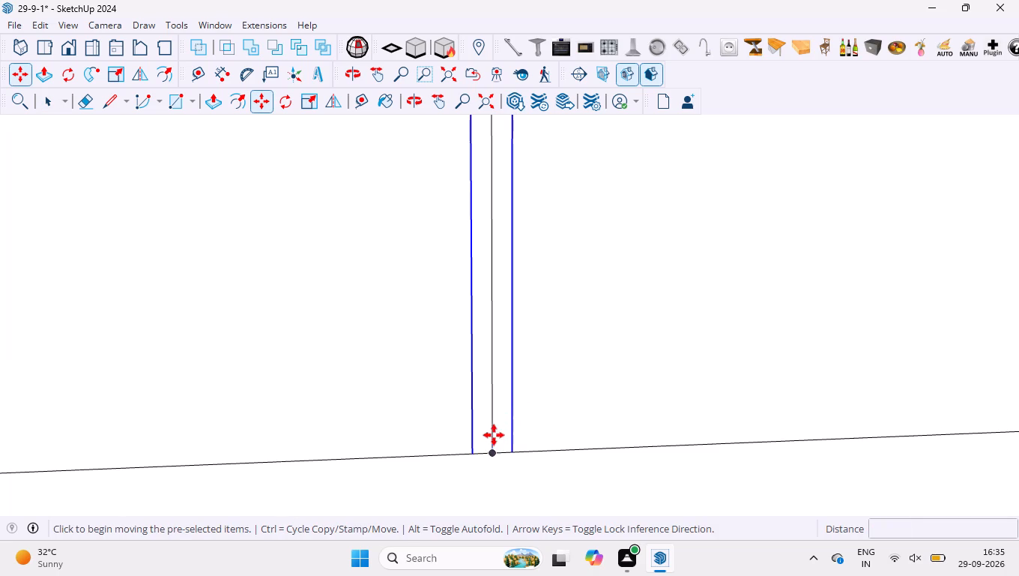
pyautogui.click(492, 456)
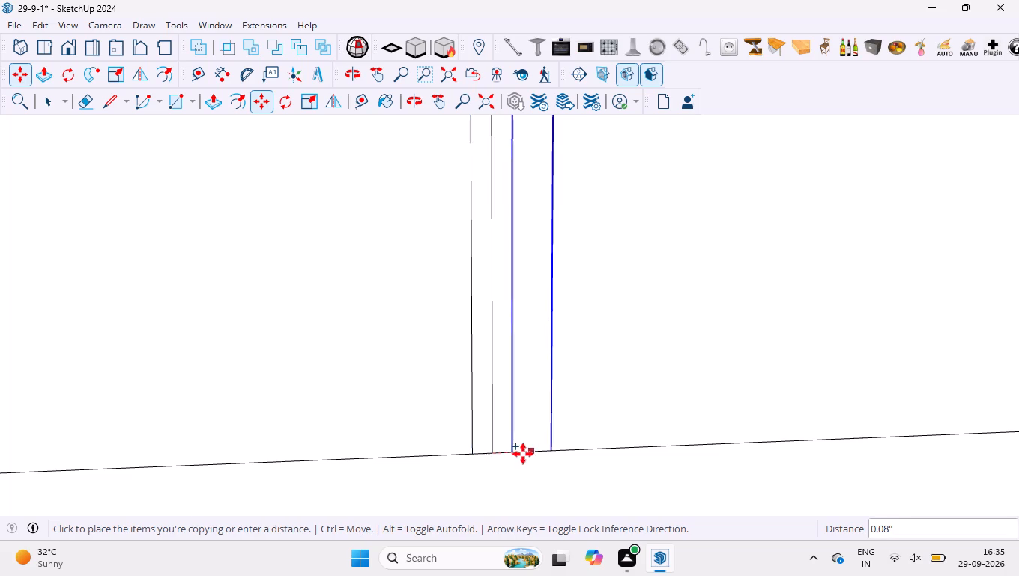
pyautogui.scroll(-20, 526, 445)
pyautogui.scroll(-8, 526, 445)
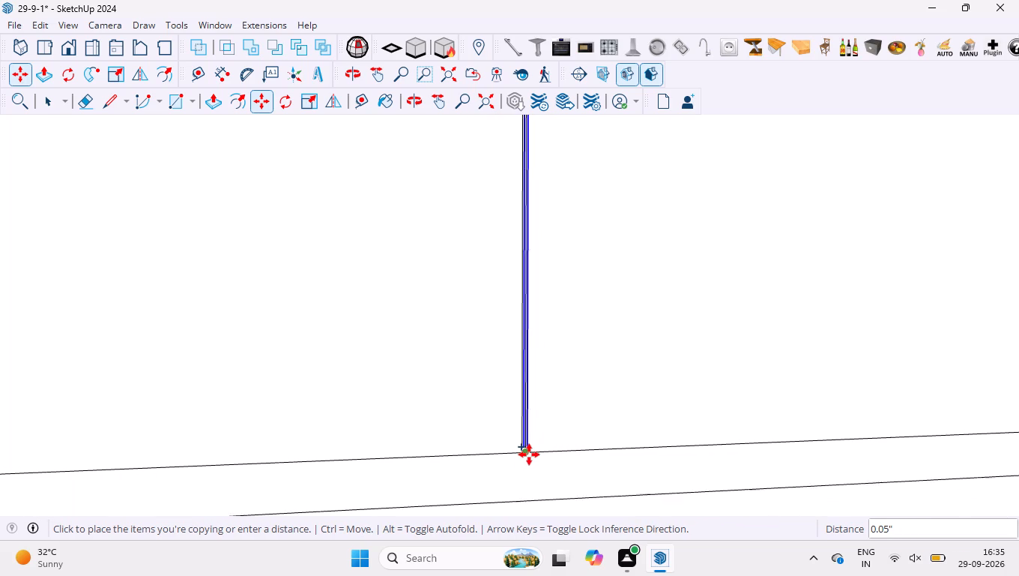
pyautogui.scroll(-7, 529, 454)
pyautogui.scroll(-4, 682, 435)
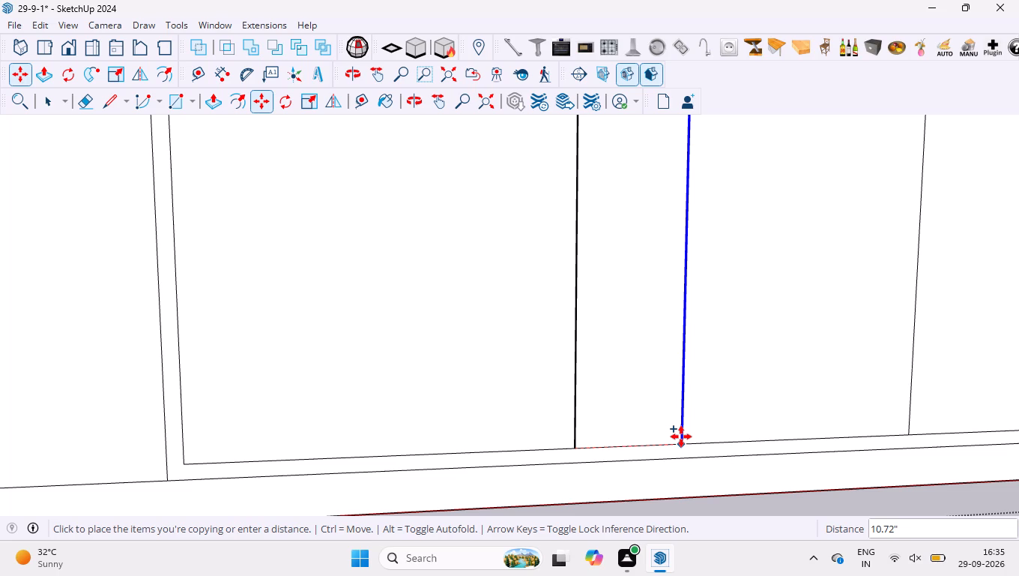
pyautogui.scroll(-8, 663, 393)
pyautogui.scroll(2, 860, 433)
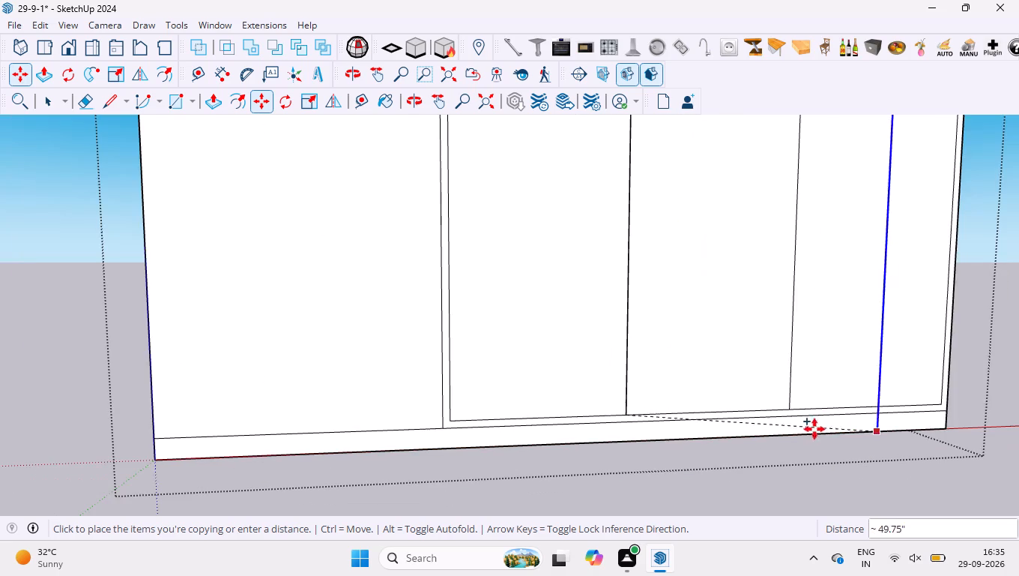
pyautogui.scroll(6, 814, 429)
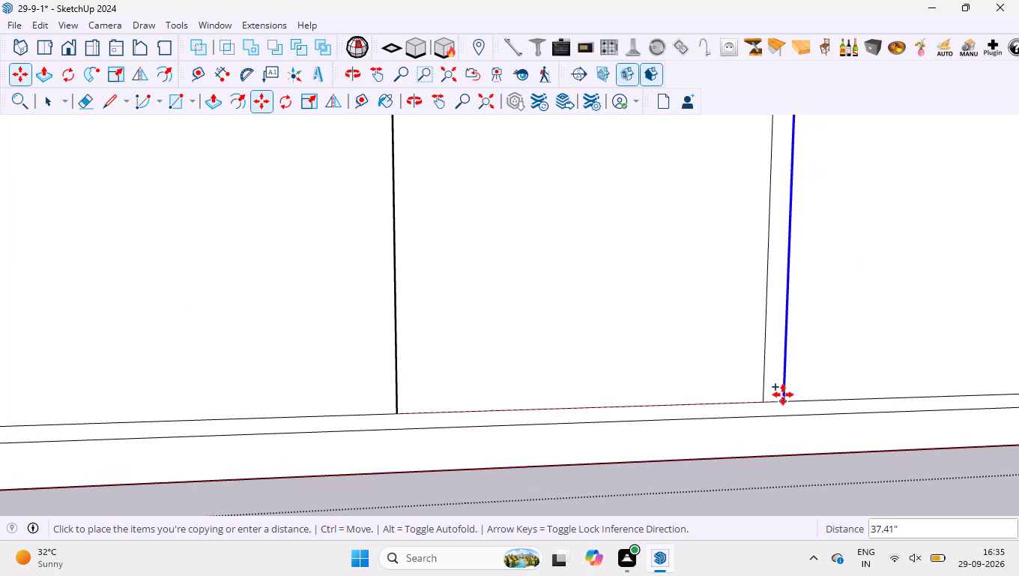
pyautogui.press('Right')
pyautogui.scroll(5, 760, 398)
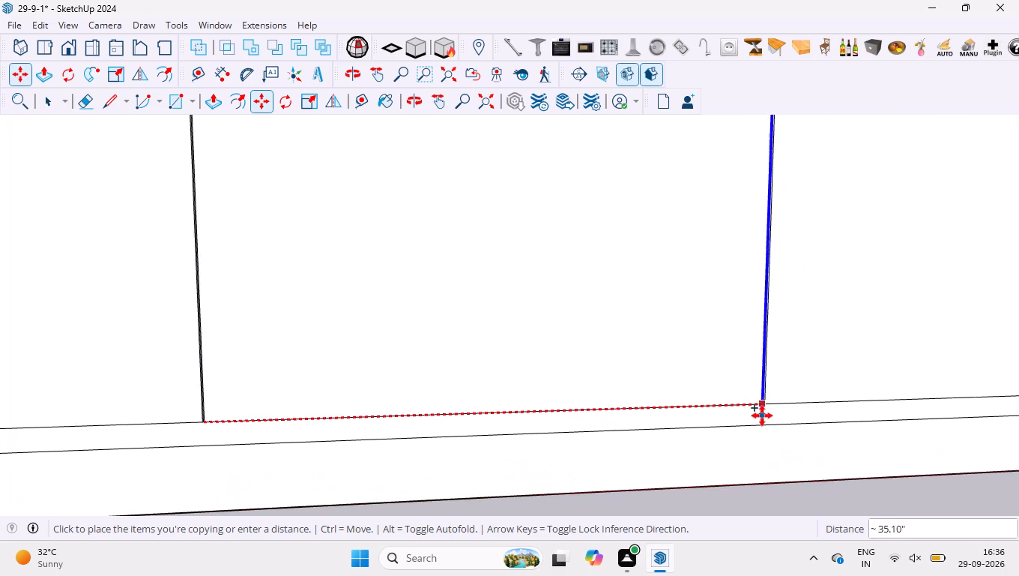
pyautogui.scroll(20, 762, 415)
pyautogui.scroll(13, 762, 415)
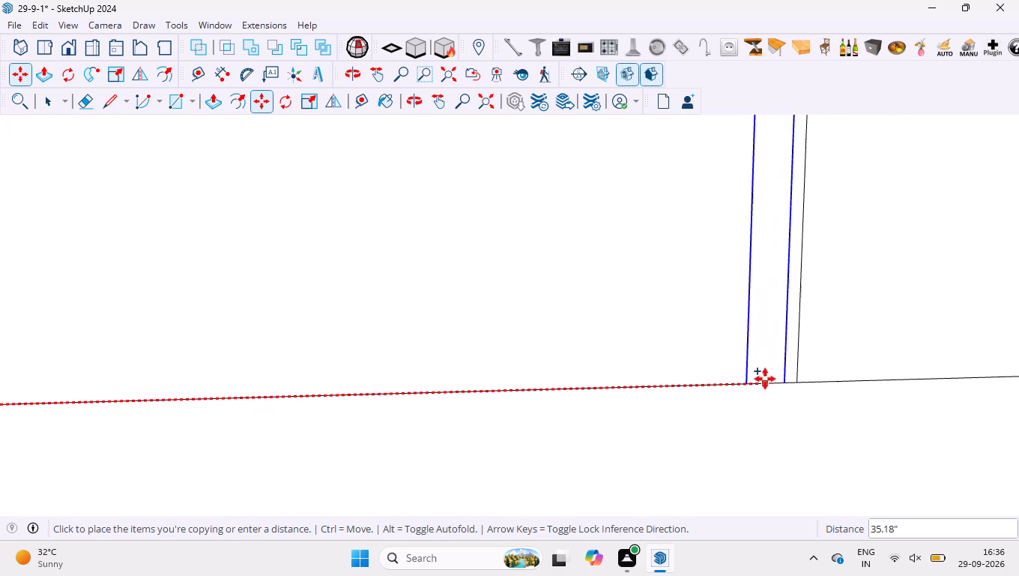
pyautogui.scroll(5, 765, 379)
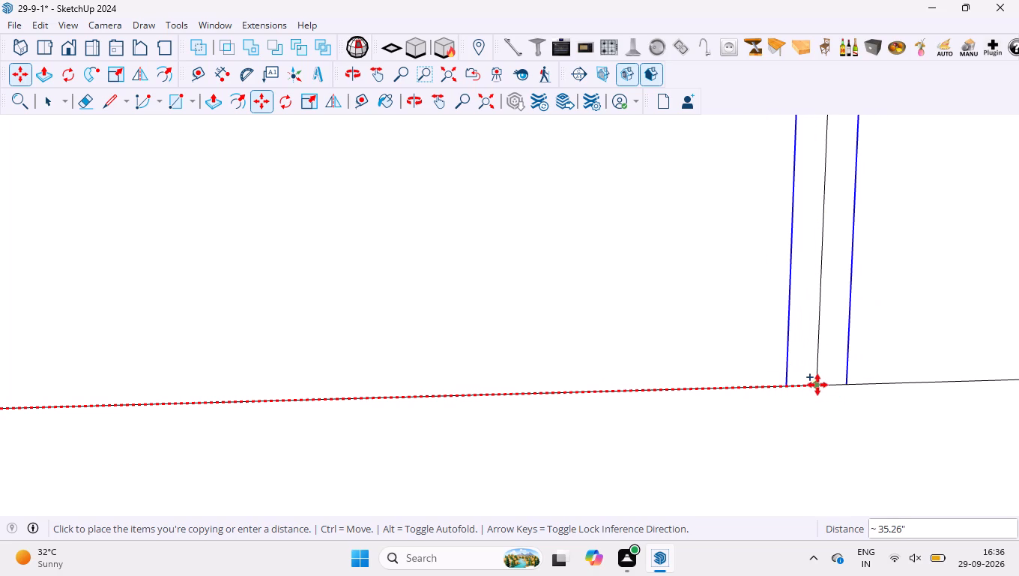
pyautogui.click(817, 385)
pyautogui.press('space')
# Erase the original centre line between the offset lines at both bay dividers, leaving two narrow gap strips.
pyautogui.press('e')
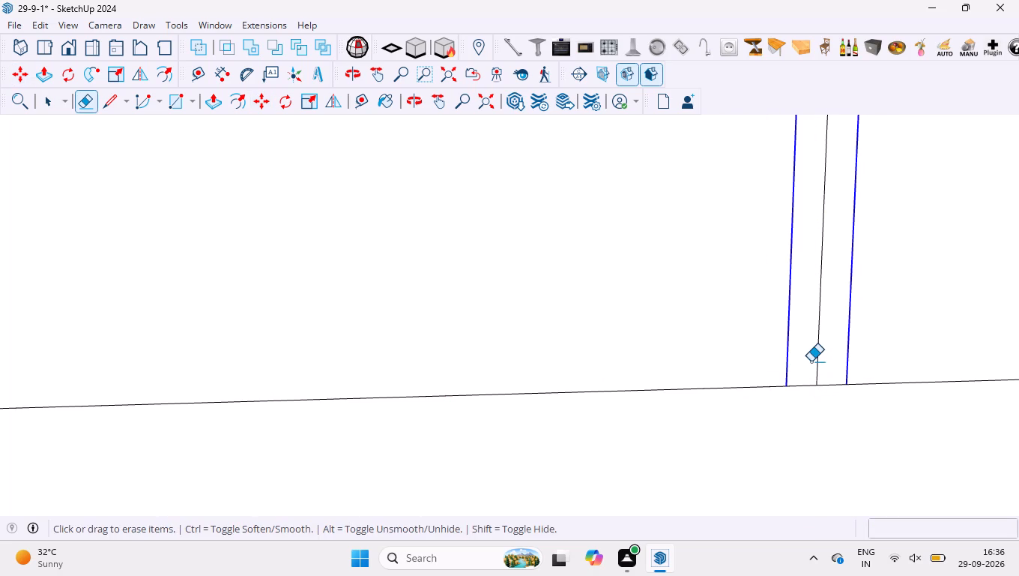
pyautogui.moveTo(811, 361); pyautogui.dragTo(823, 358)
pyautogui.scroll(-9, 824, 367)
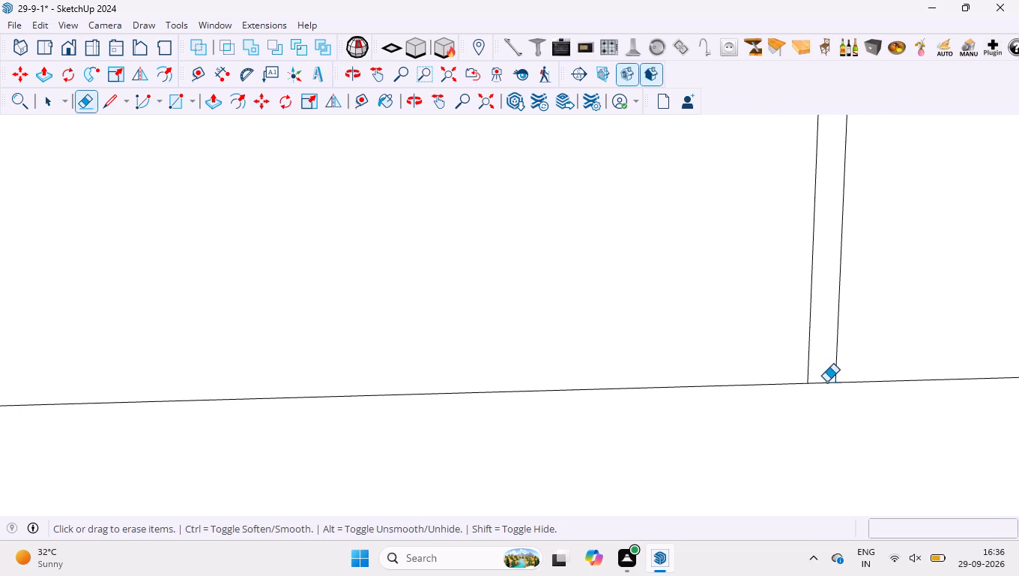
pyautogui.scroll(-16, 831, 386)
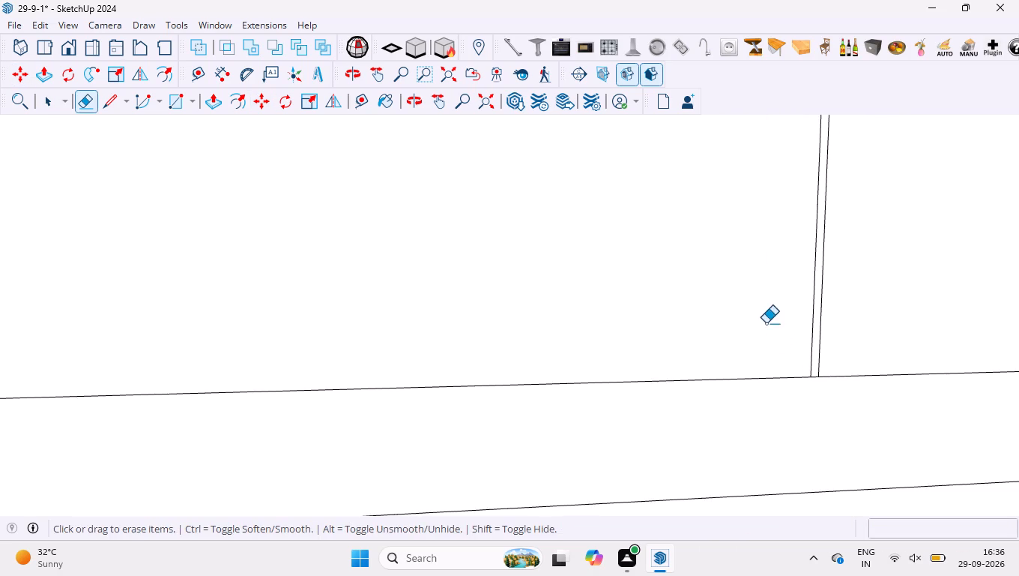
pyautogui.scroll(-5, 766, 319)
pyautogui.scroll(-9, 625, 313)
pyautogui.scroll(-10, 819, 373)
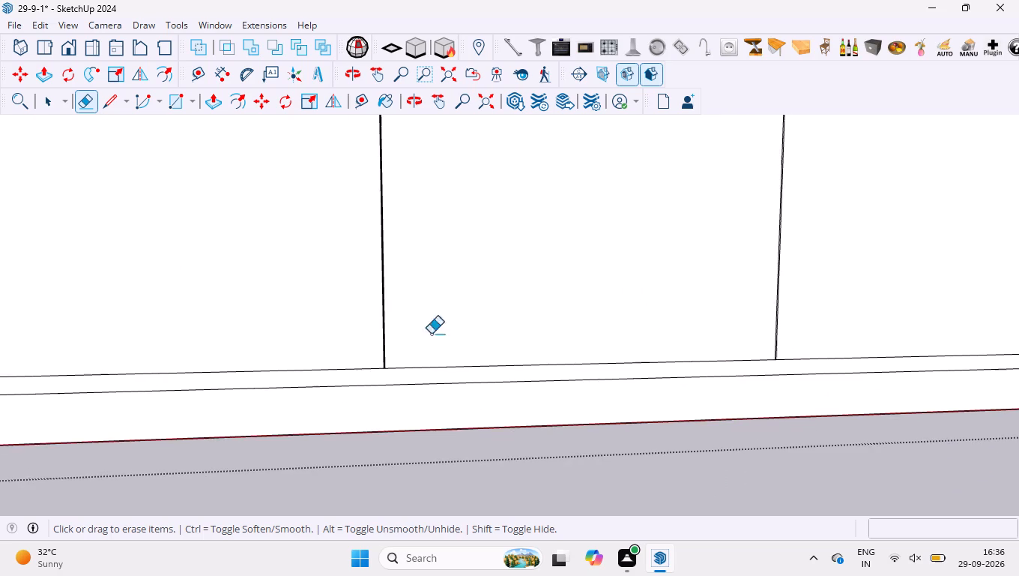
pyautogui.scroll(20, 408, 340)
pyautogui.scroll(11, 408, 340)
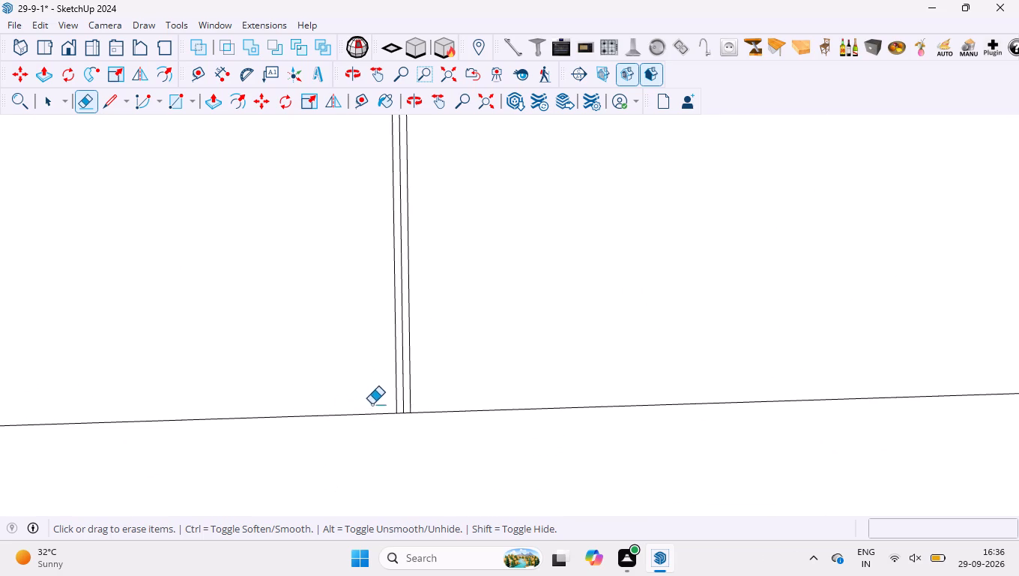
pyautogui.scroll(11, 372, 404)
pyautogui.moveTo(425, 391); pyautogui.dragTo(446, 394)
pyautogui.press('space')
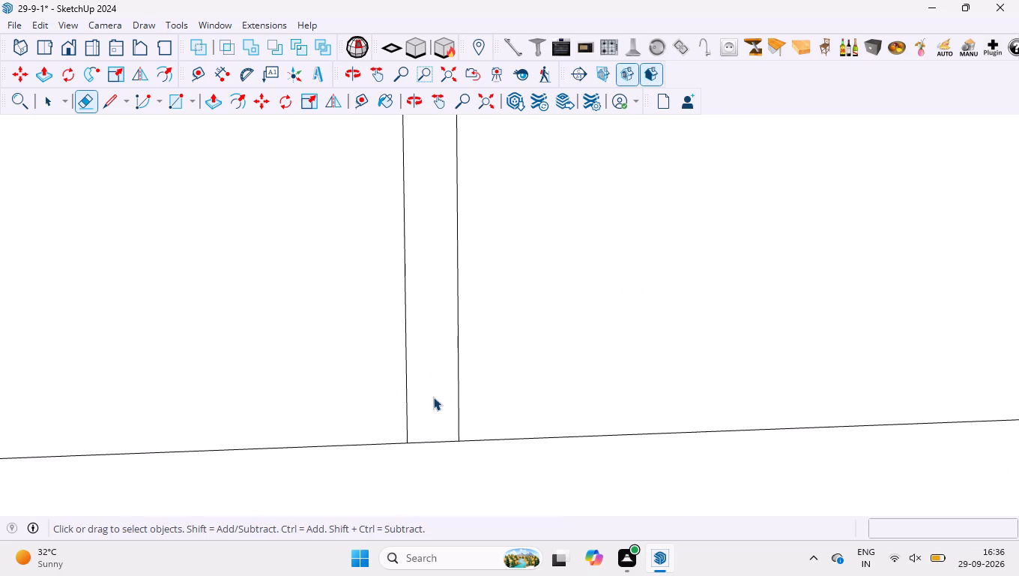
# Dimension the bottom-edge widths of the three bays between the gap strips, placing each dimension just above the edge.
pyautogui.scroll(-20, 432, 398)
pyautogui.scroll(-18, 432, 398)
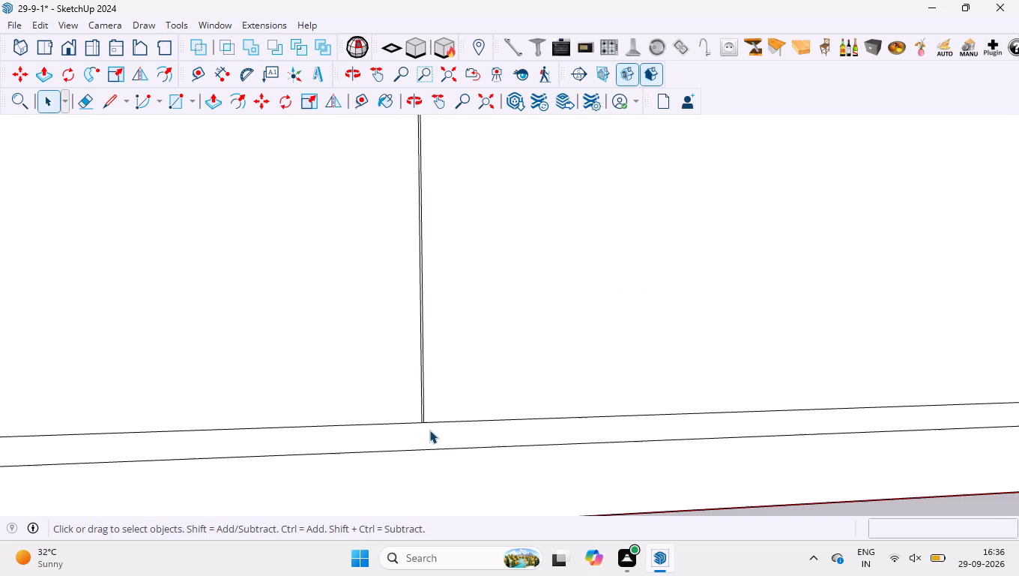
pyautogui.scroll(-17, 429, 430)
pyautogui.scroll(-6, 640, 429)
pyautogui.scroll(3, 577, 408)
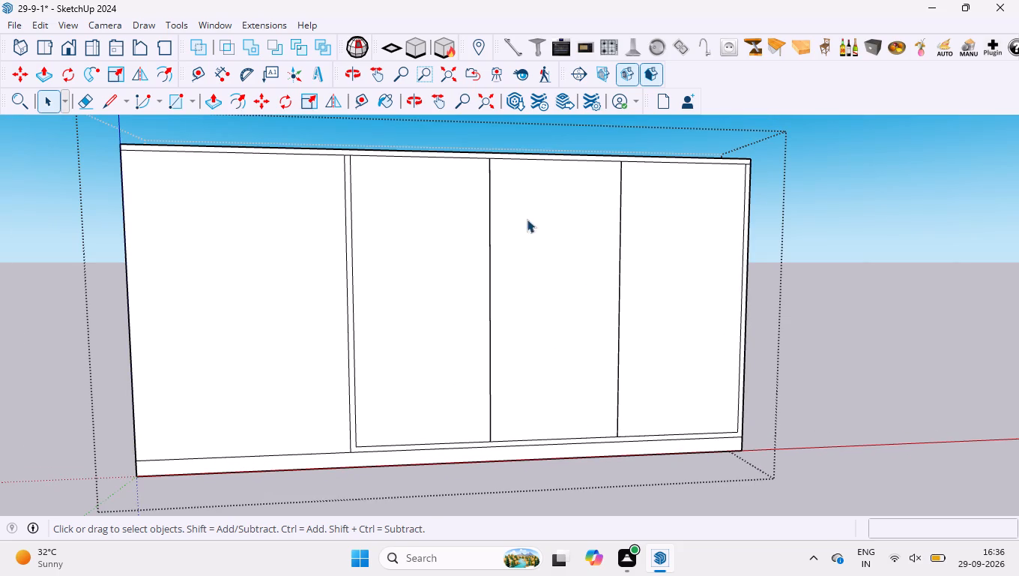
pyautogui.click(214, 75)
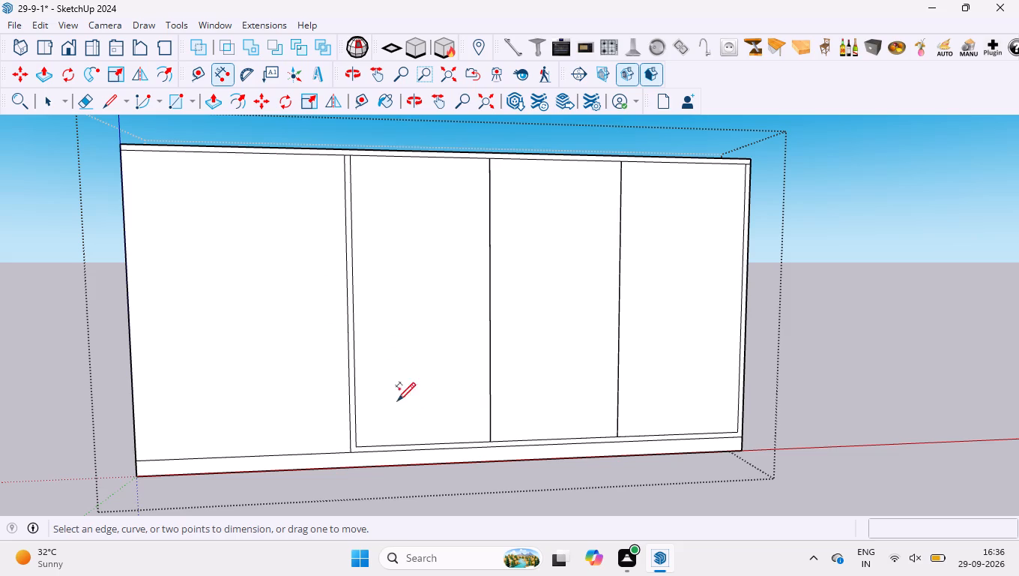
pyautogui.scroll(4, 416, 426)
pyautogui.click(364, 454)
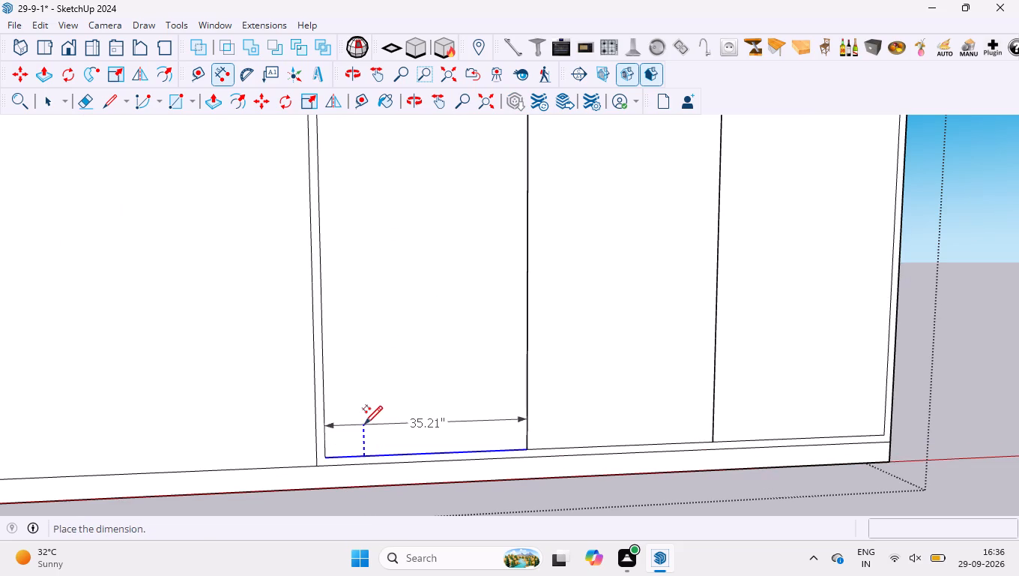
pyautogui.click(364, 423)
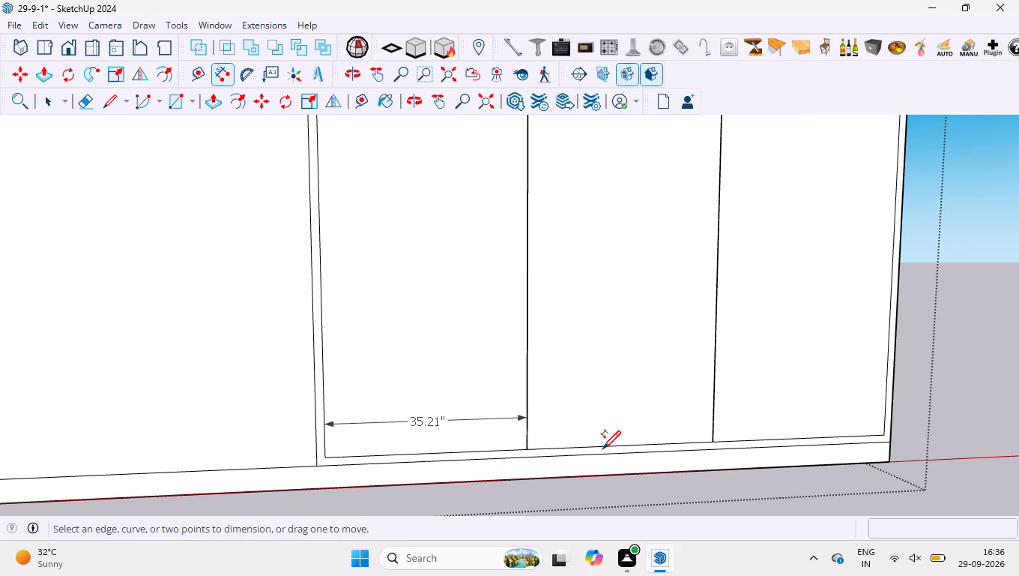
pyautogui.click(602, 445)
pyautogui.click(617, 422)
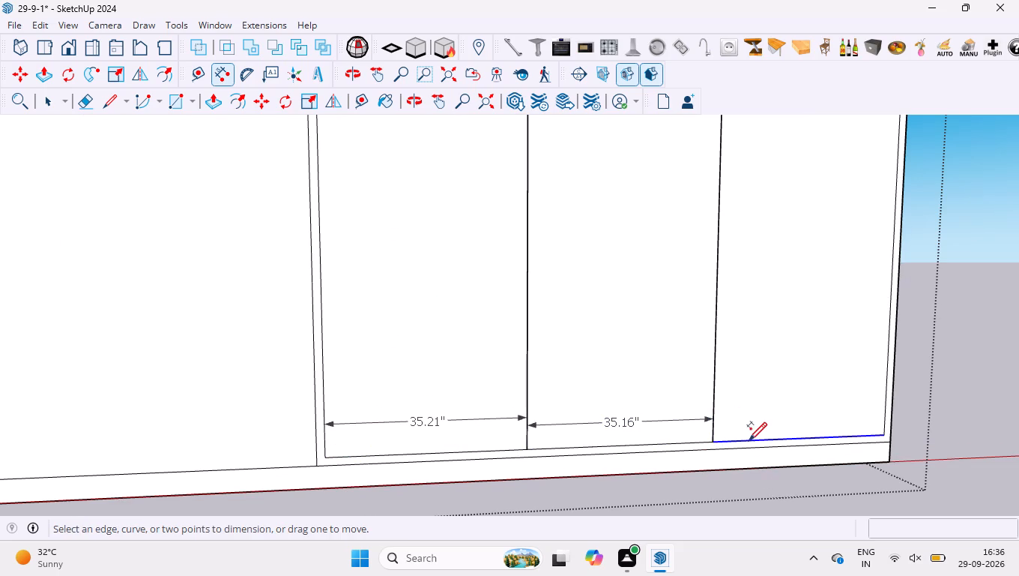
pyautogui.click(748, 439)
pyautogui.click(755, 416)
pyautogui.press('space')
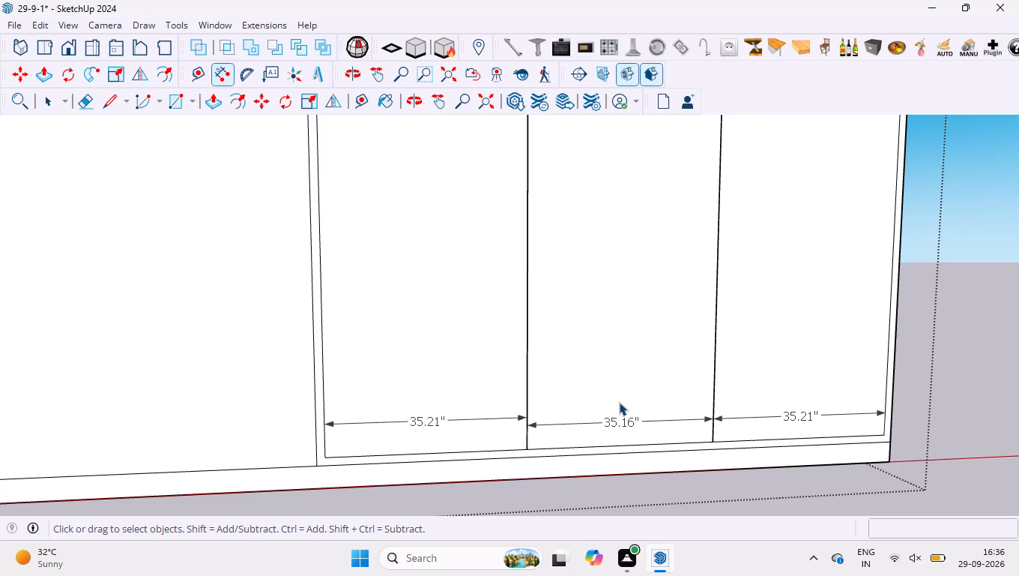
# Erase the three bay width dimensions and the lines of both narrow gap strips inside the large front opening.
pyautogui.scroll(-4, 618, 401)
pyautogui.press('e')
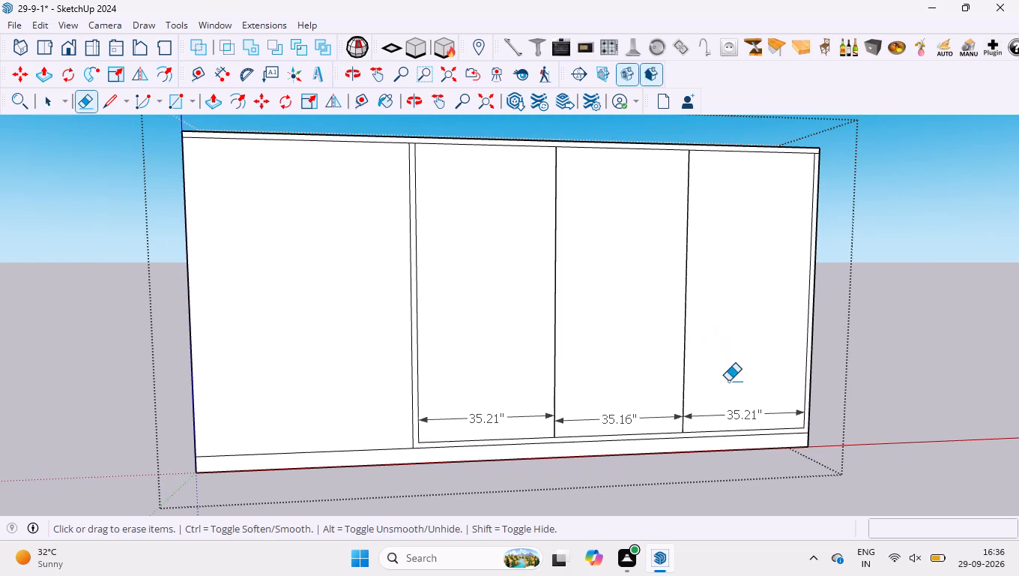
pyautogui.moveTo(742, 423); pyautogui.dragTo(734, 386)
pyautogui.moveTo(725, 366); pyautogui.dragTo(595, 418)
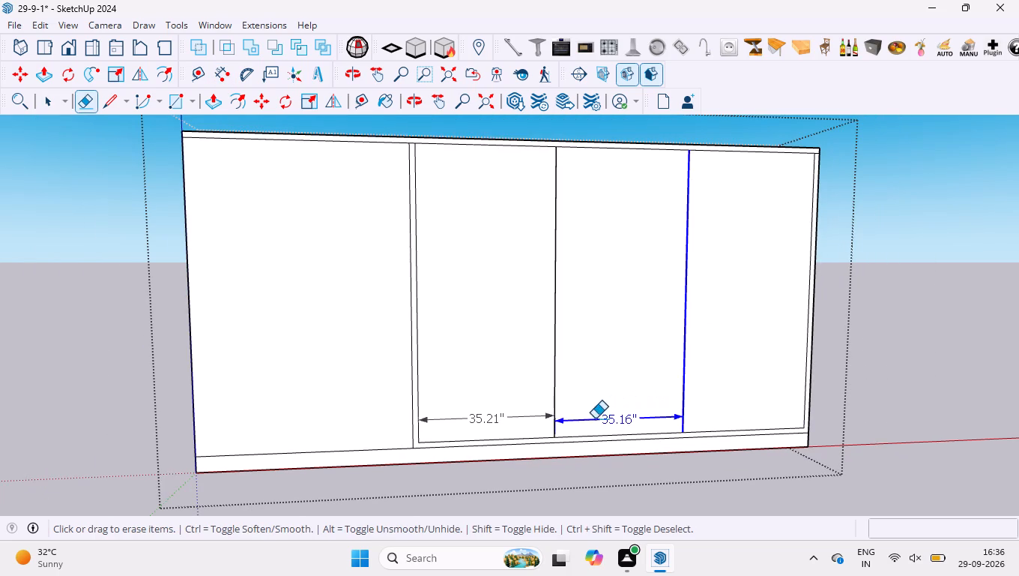
pyautogui.moveTo(595, 418); pyautogui.dragTo(555, 424)
pyautogui.scroll(-4, 527, 465)
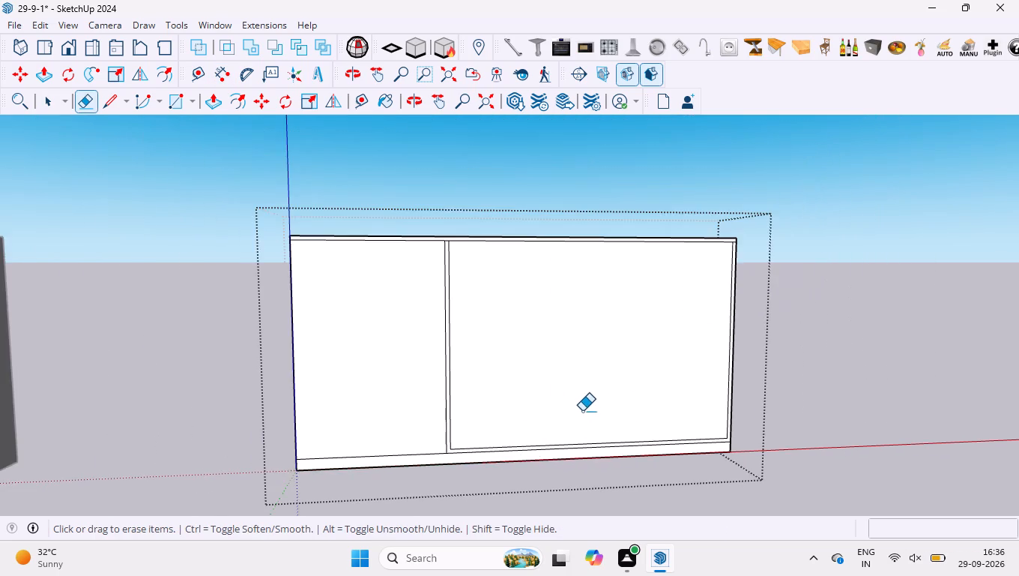
pyautogui.scroll(7, 583, 409)
pyautogui.press('space')
# Copy the opening's right inner edge 34.92" inward along the red axis, and copy that line 0.5" further to form a gap strip.
pyautogui.scroll(-4, 747, 412)
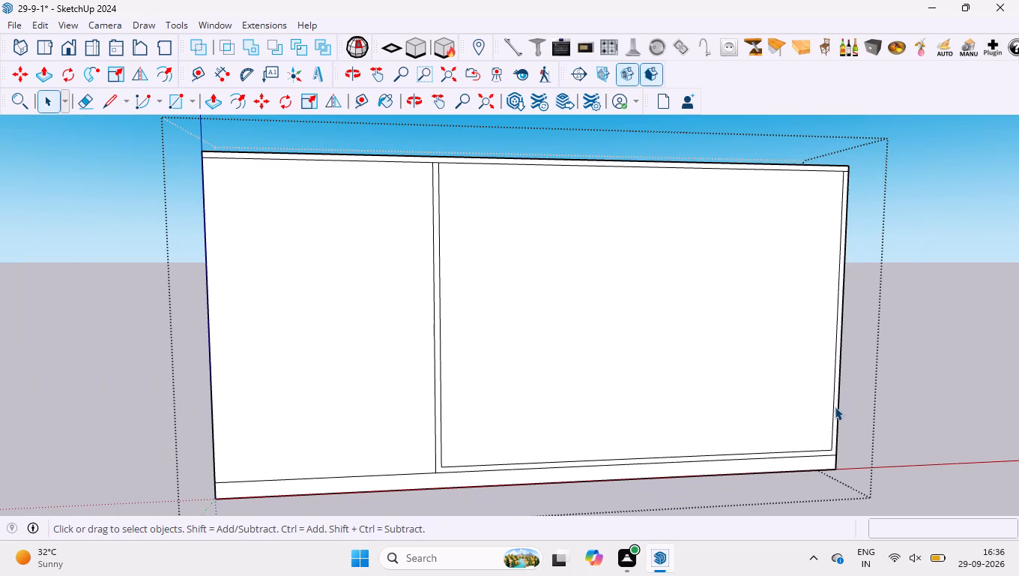
pyautogui.click(835, 406)
pyautogui.press('m')
pyautogui.click(832, 407)
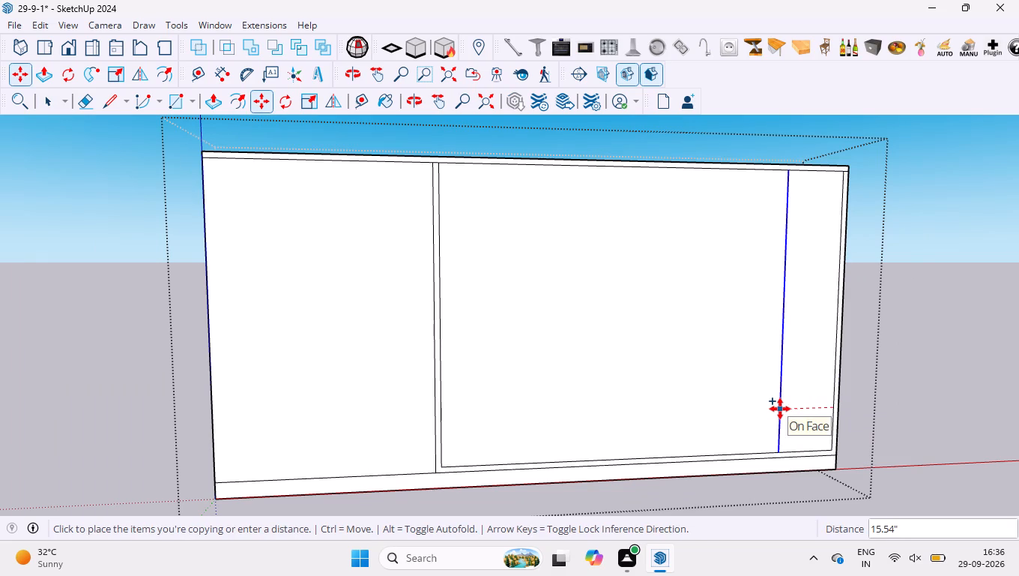
pyautogui.press('Right')
pyautogui.write('34.92"')
pyautogui.press('Return')
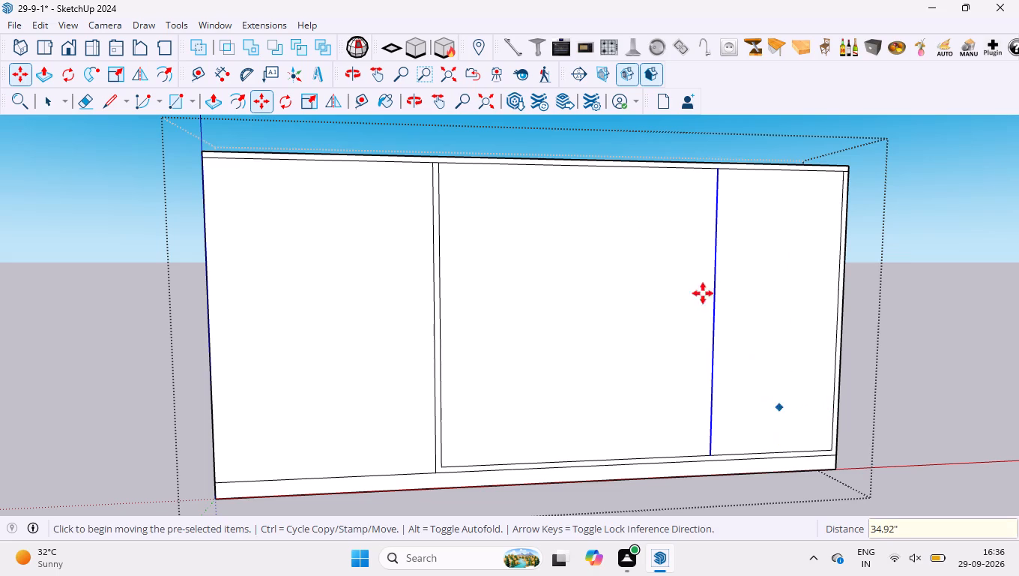
pyautogui.click(716, 310)
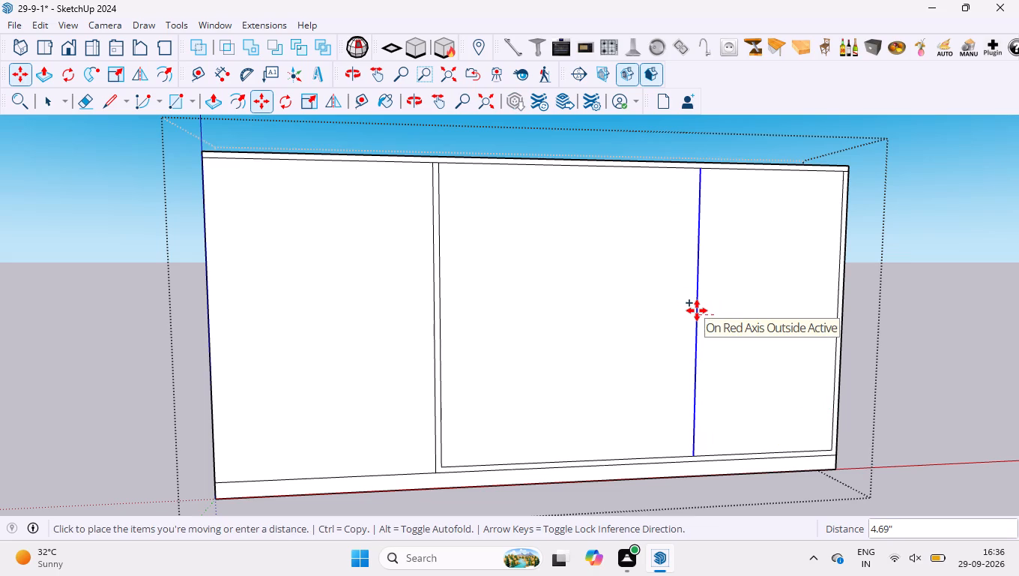
pyautogui.write('0.5"')
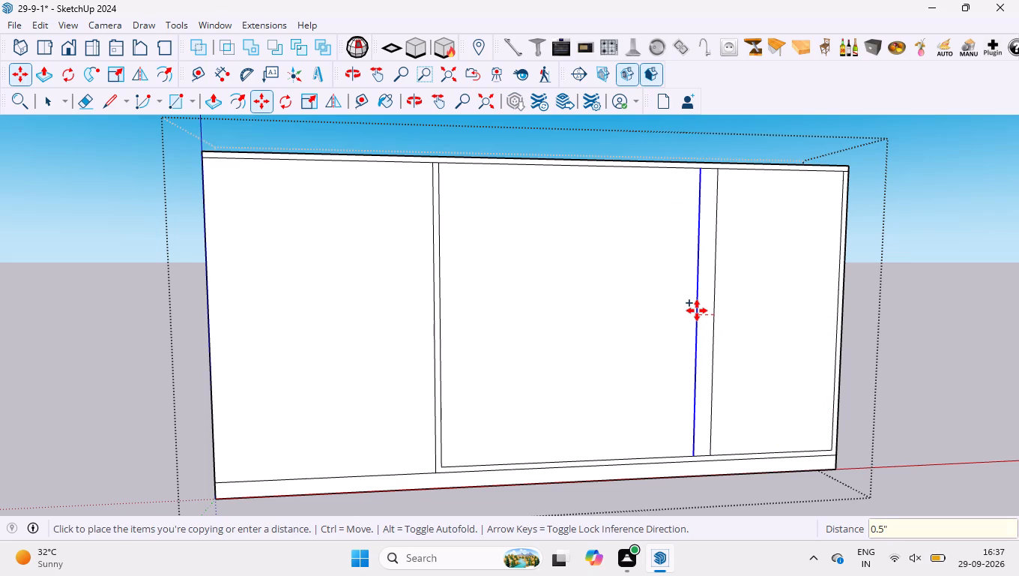
pyautogui.press('Return')
# Copy the strip's inner line 34.92" along the red axis and again 0.5" further for the second gap strip, then leave the group.
pyautogui.scroll(12, 701, 266)
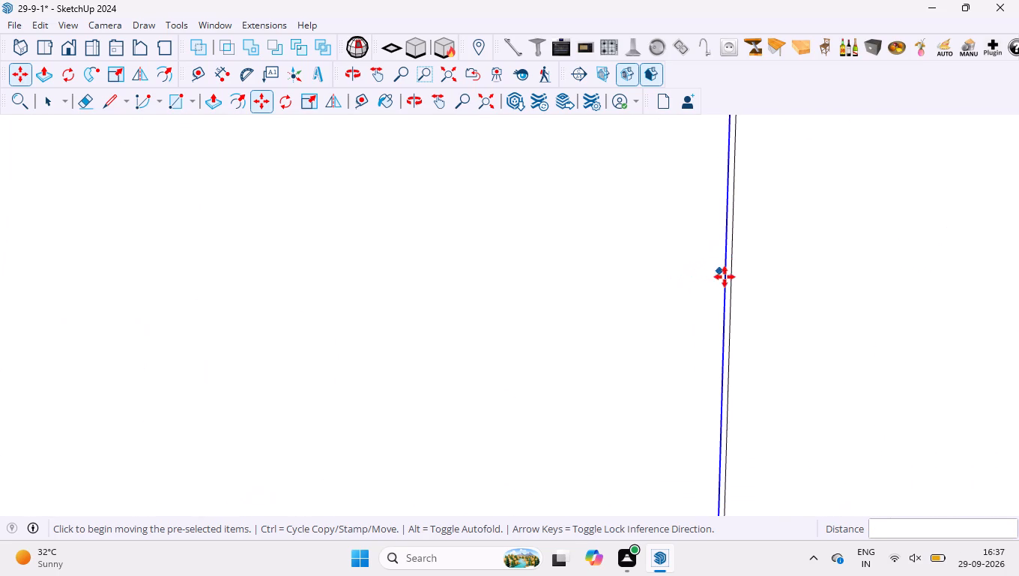
pyautogui.click(727, 280)
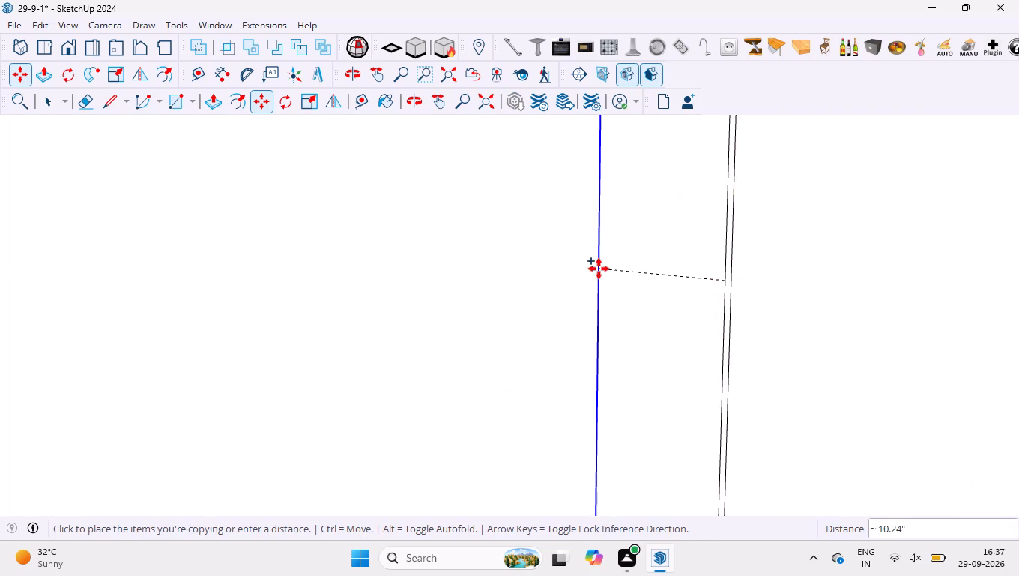
pyautogui.press('Right')
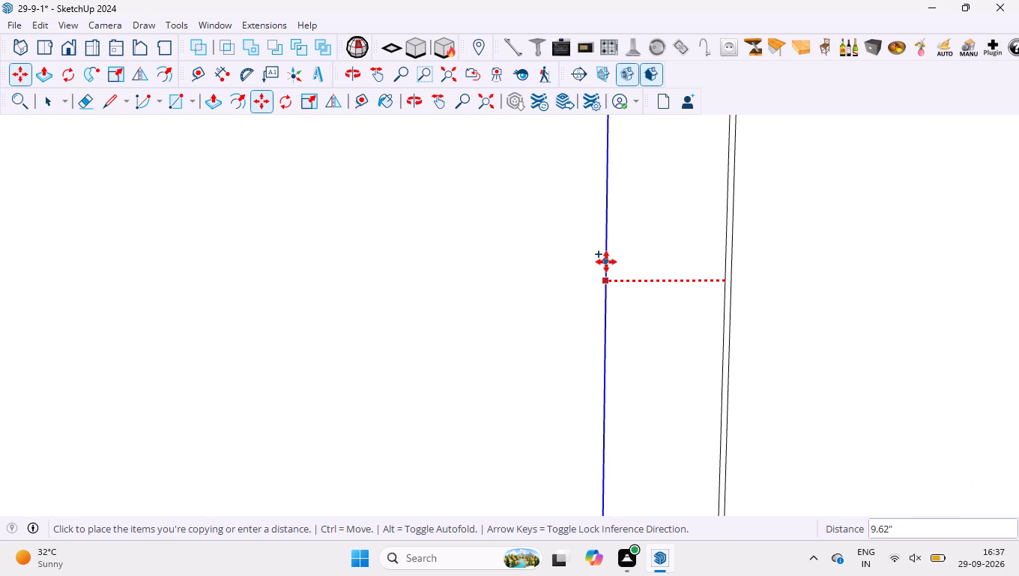
pyautogui.write('34.92"')
pyautogui.press('Return')
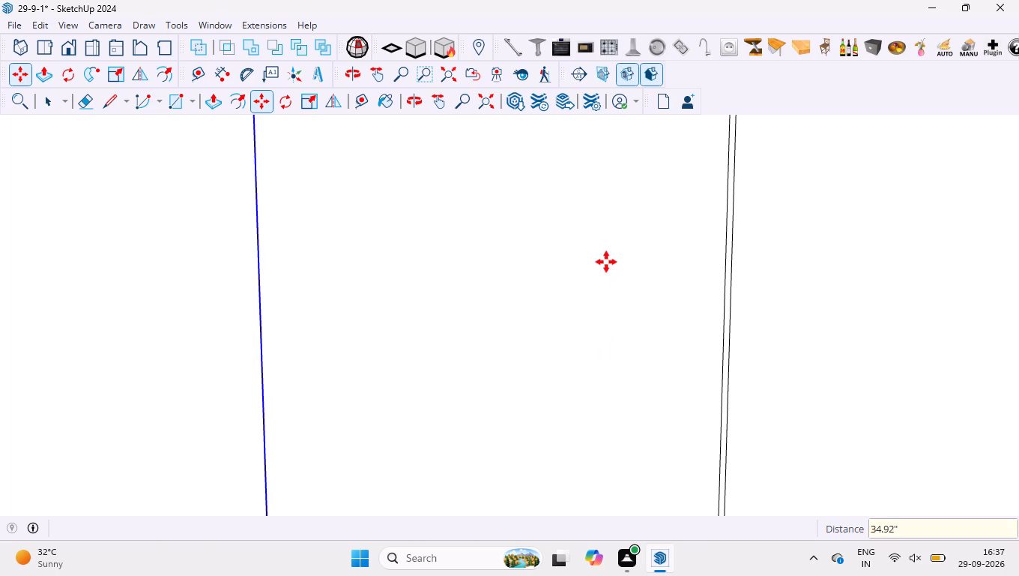
pyautogui.scroll(-15, 597, 167)
pyautogui.scroll(4, 438, 313)
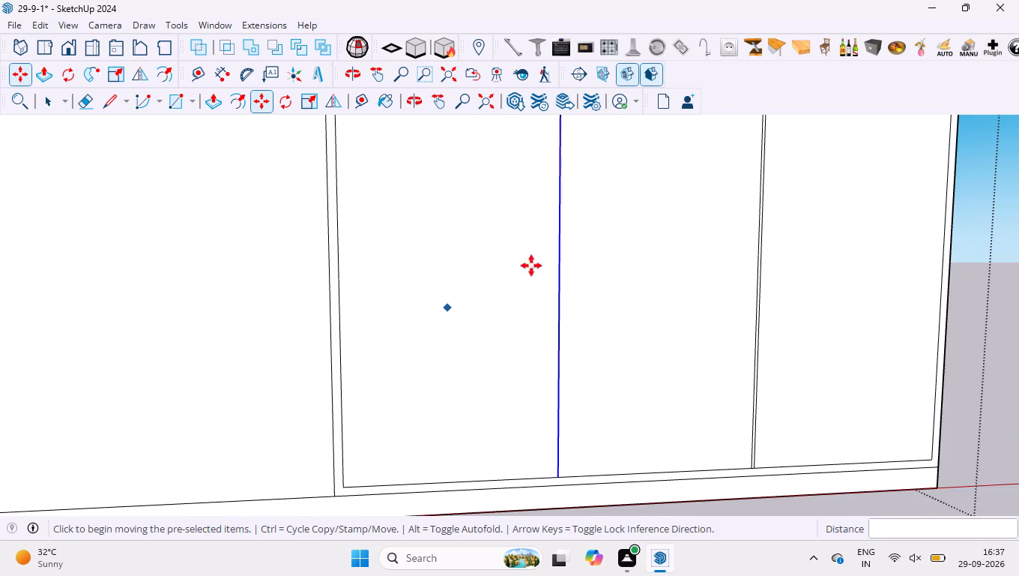
pyautogui.click(557, 253)
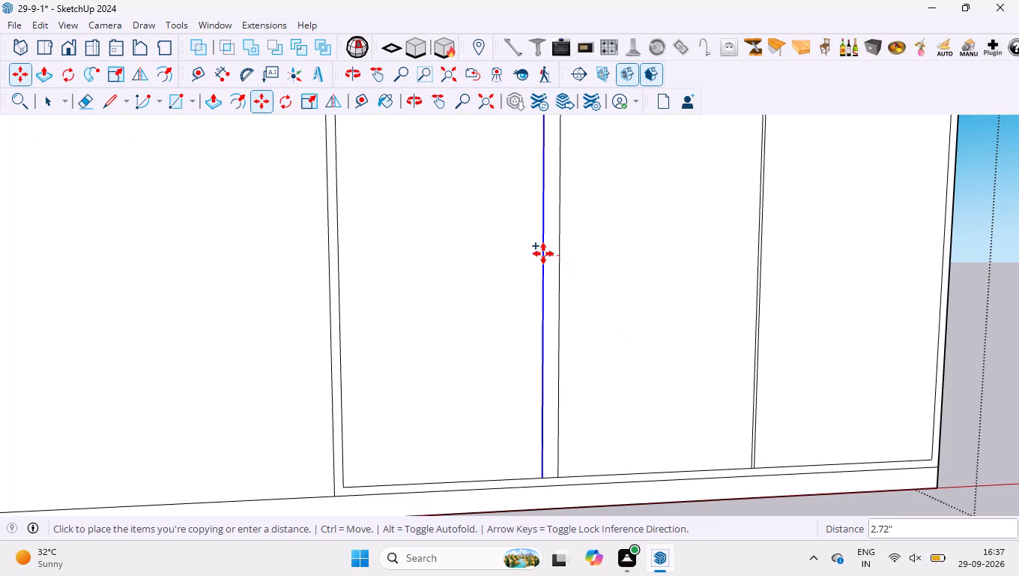
pyautogui.write('0.5')
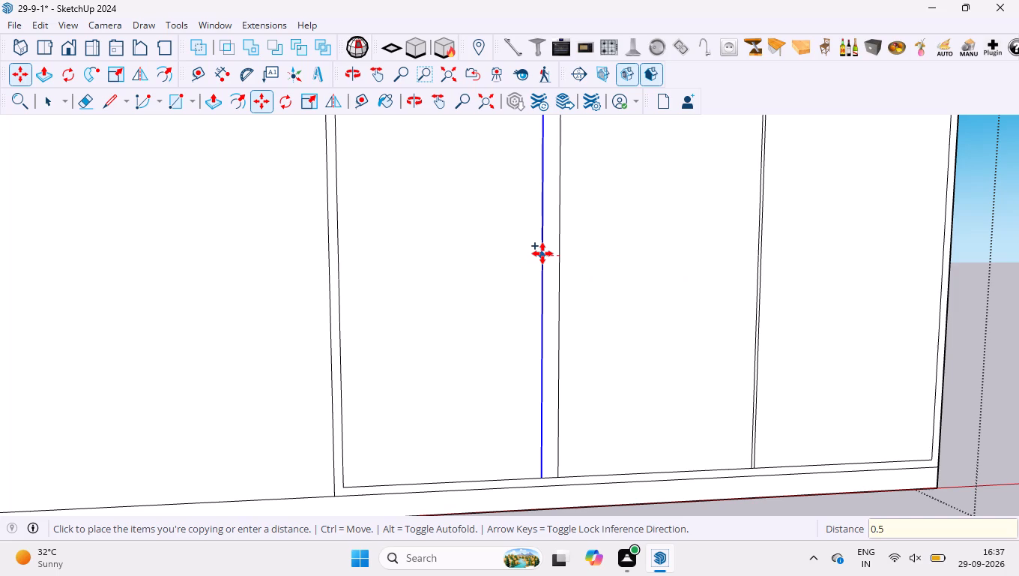
pyautogui.hotkey('shift', '"')
pyautogui.press('Return')
pyautogui.press('space')
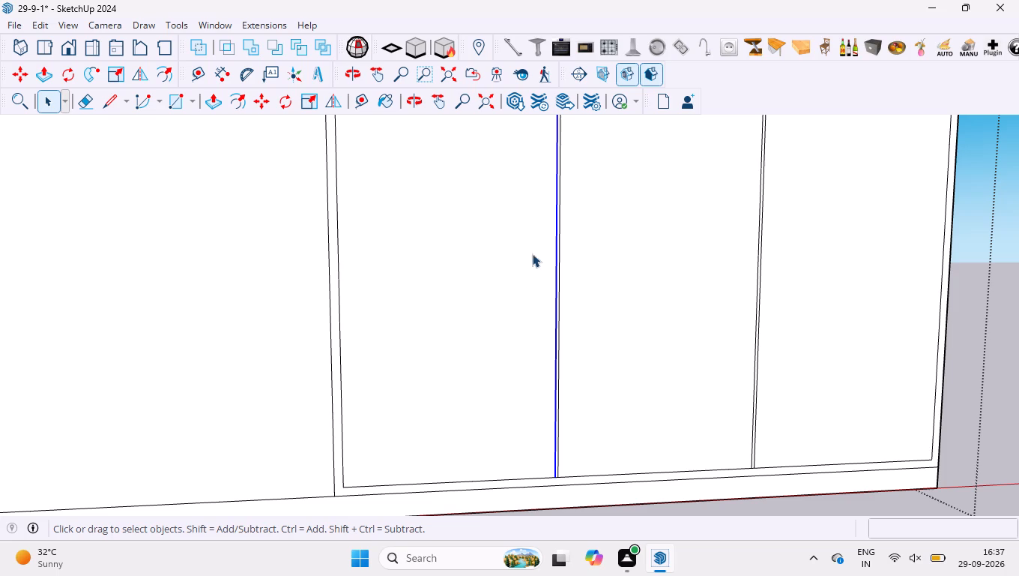
pyautogui.scroll(-8, 499, 277)
pyautogui.click(618, 316)
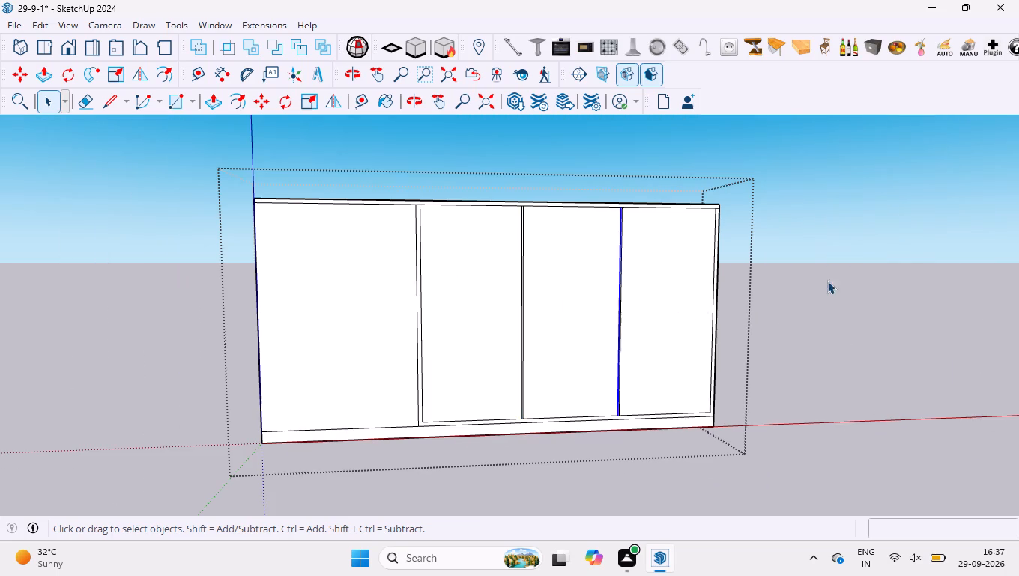
pyautogui.click(844, 273)
# Reopen the cabinet group and copy the rightmost bay's top inner edge 30" down along the blue axis.
pyautogui.scroll(3, 618, 286)
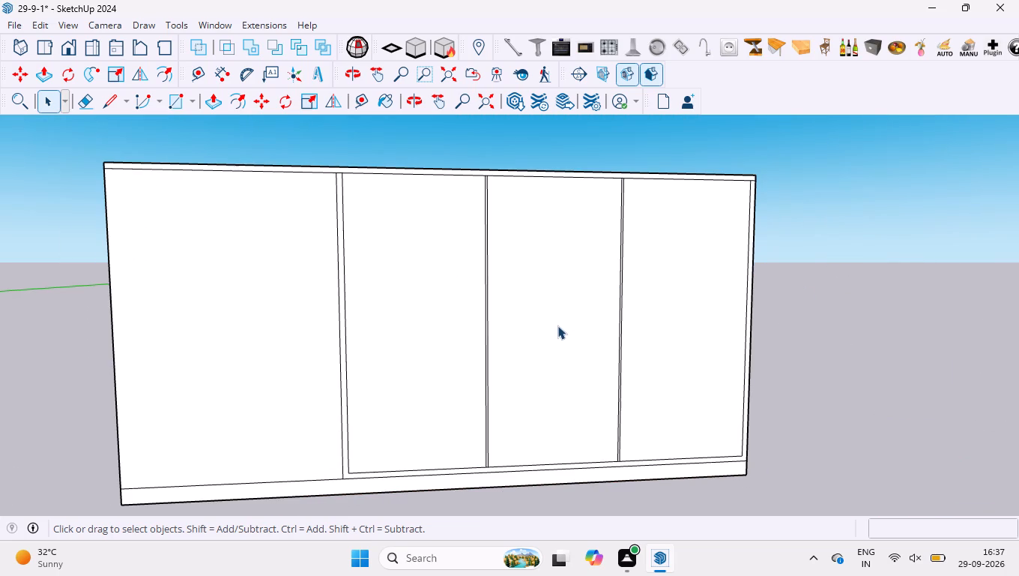
pyautogui.scroll(6, 470, 205)
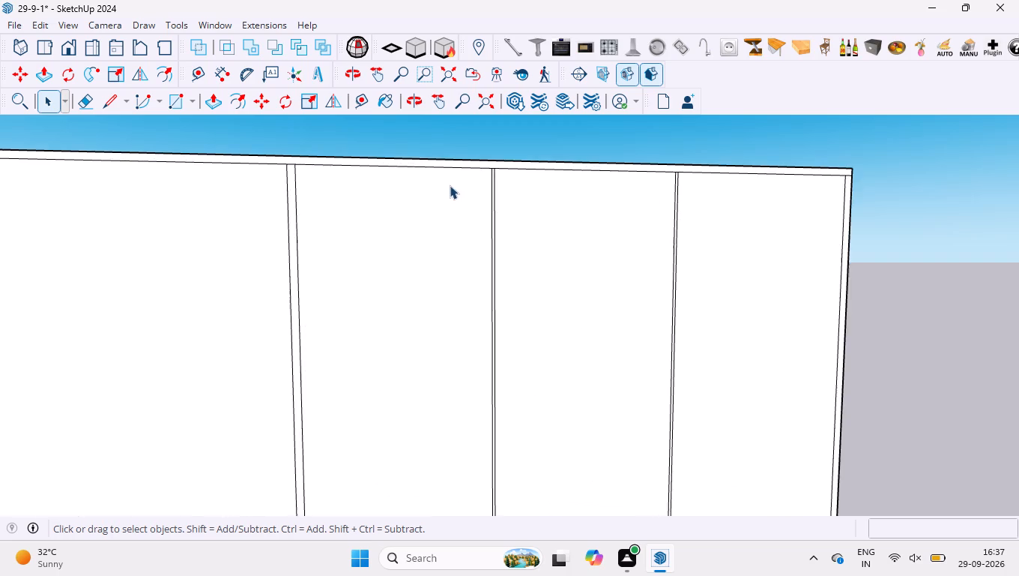
pyautogui.scroll(2, 450, 185)
pyautogui.scroll(2, 267, 211)
pyautogui.scroll(-1, 276, 198)
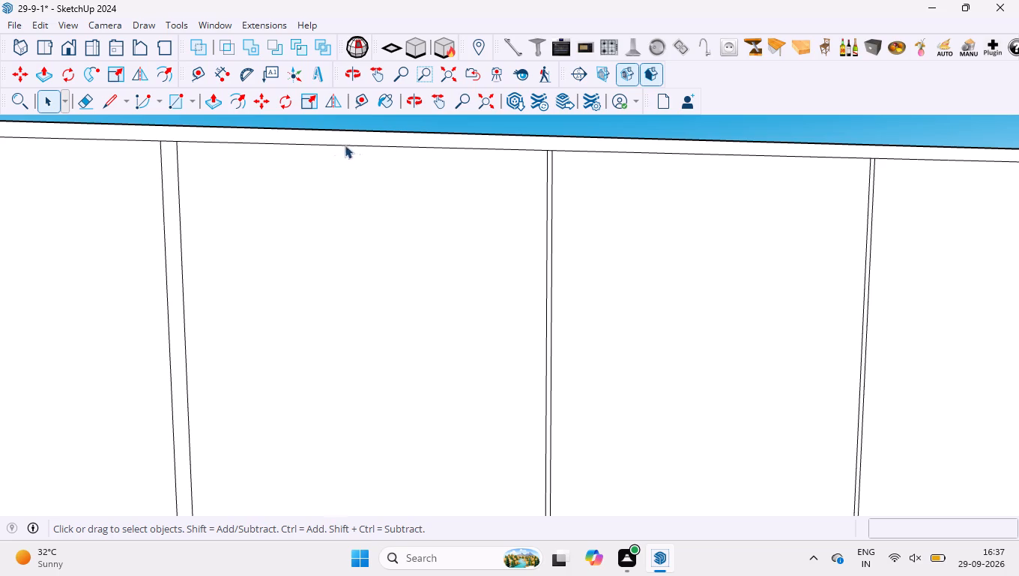
pyautogui.scroll(-14, 310, 173)
pyautogui.scroll(-5, 379, 192)
pyautogui.moveTo(456, 240); pyautogui.dragTo(463, 242, button='middle')
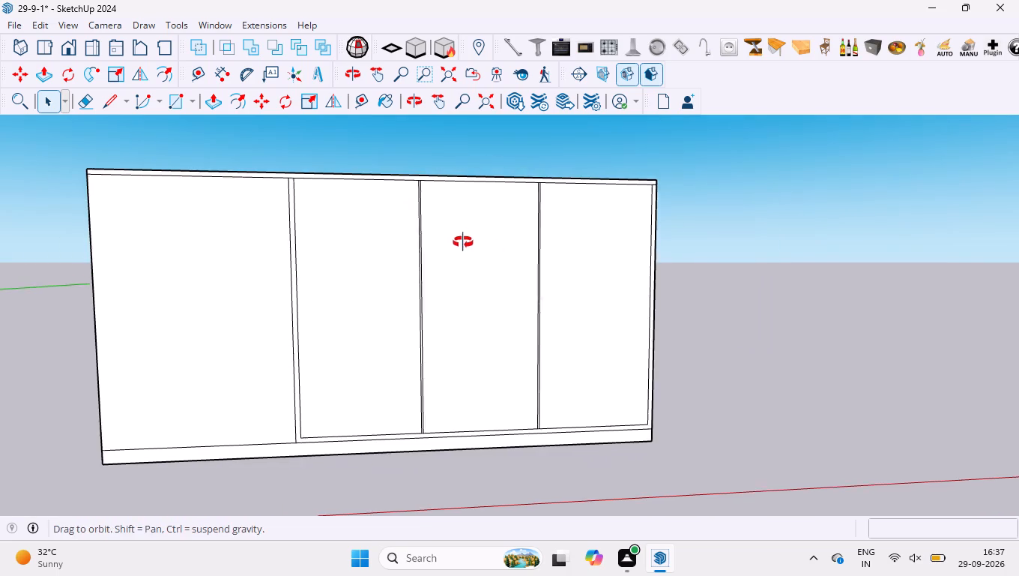
pyautogui.moveTo(463, 242); pyautogui.dragTo(527, 251, button='middle')
pyautogui.moveTo(527, 262); pyautogui.dragTo(492, 275, button='middle')
pyautogui.scroll(4, 634, 164)
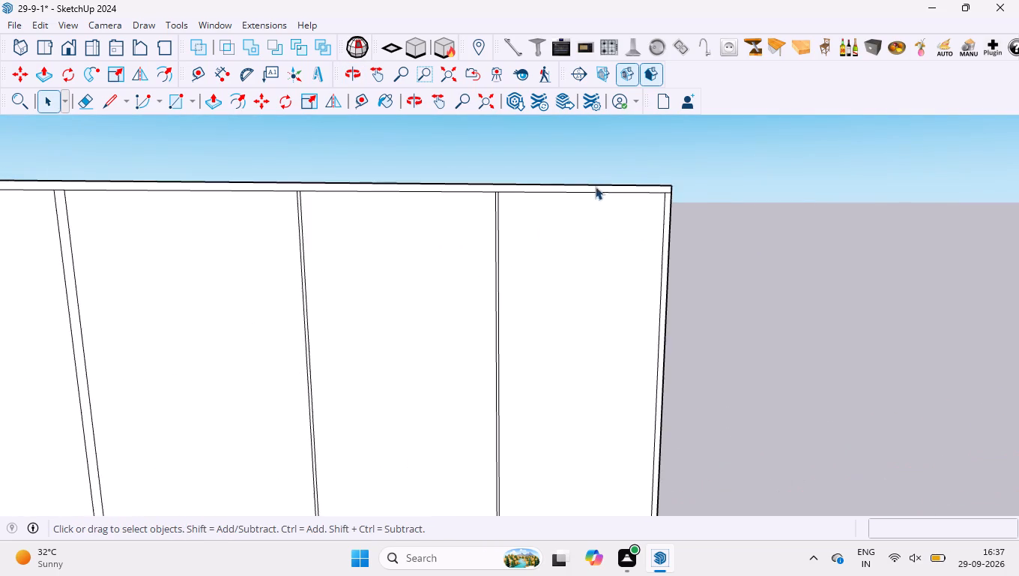
pyautogui.scroll(12, 595, 186)
pyautogui.click(588, 184)
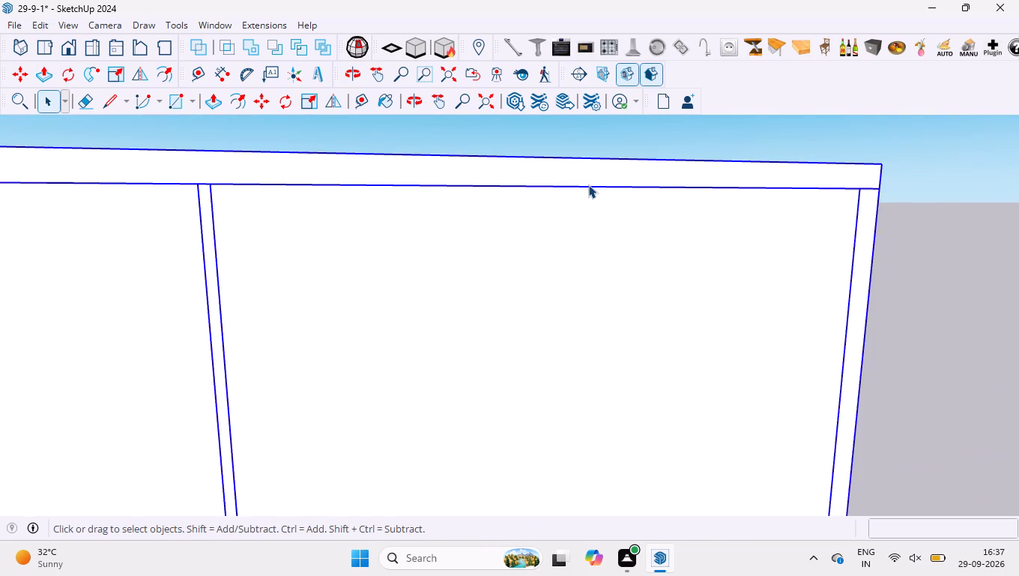
pyautogui.doubleClick(589, 186)
pyautogui.click(589, 186)
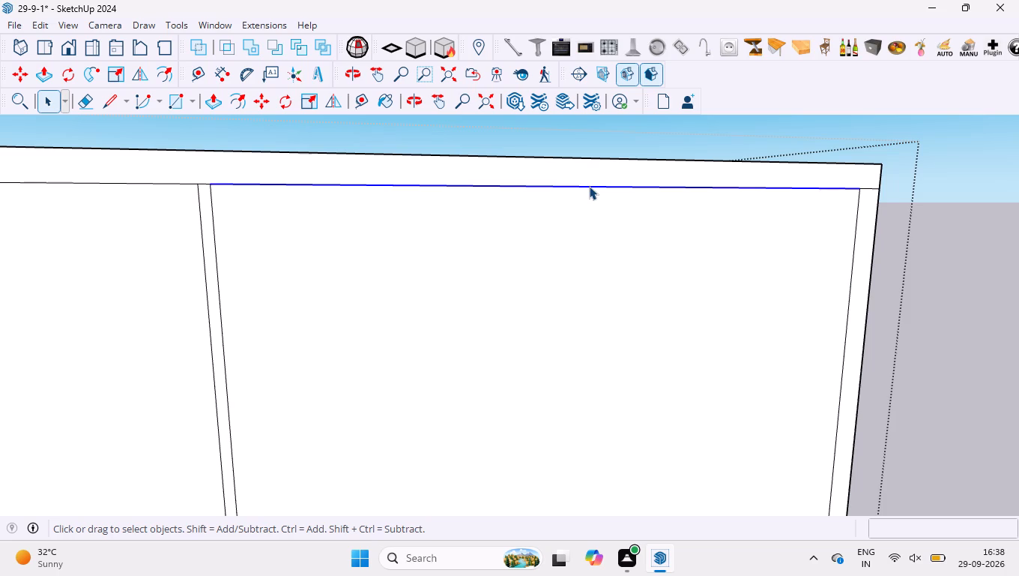
pyautogui.press('m')
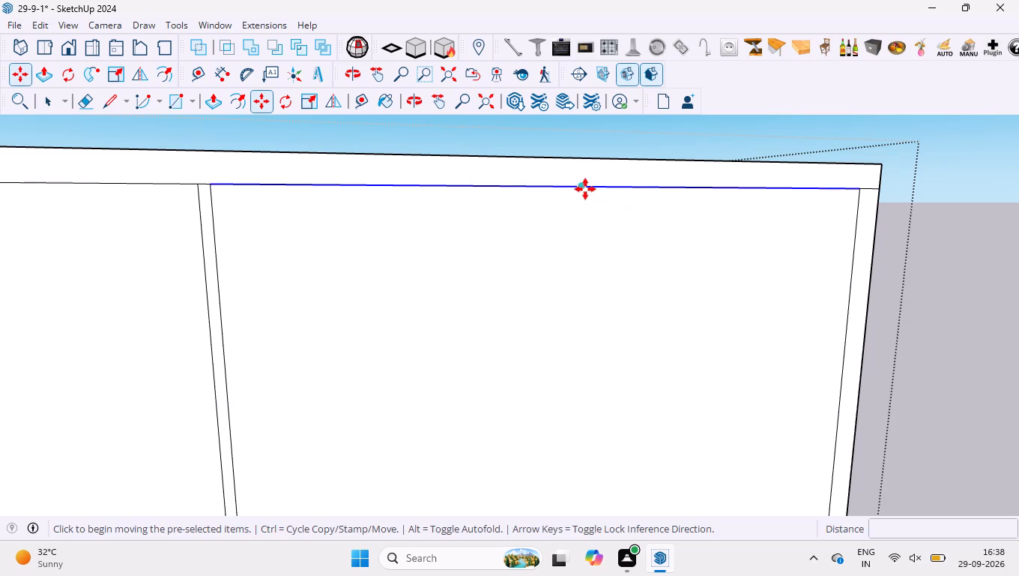
pyautogui.click(581, 187)
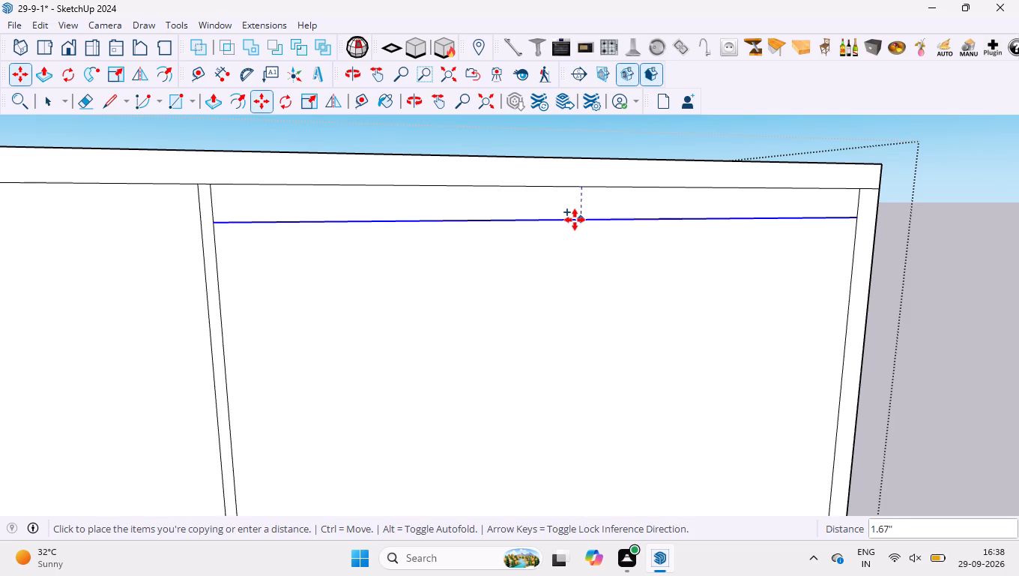
pyautogui.press('Up')
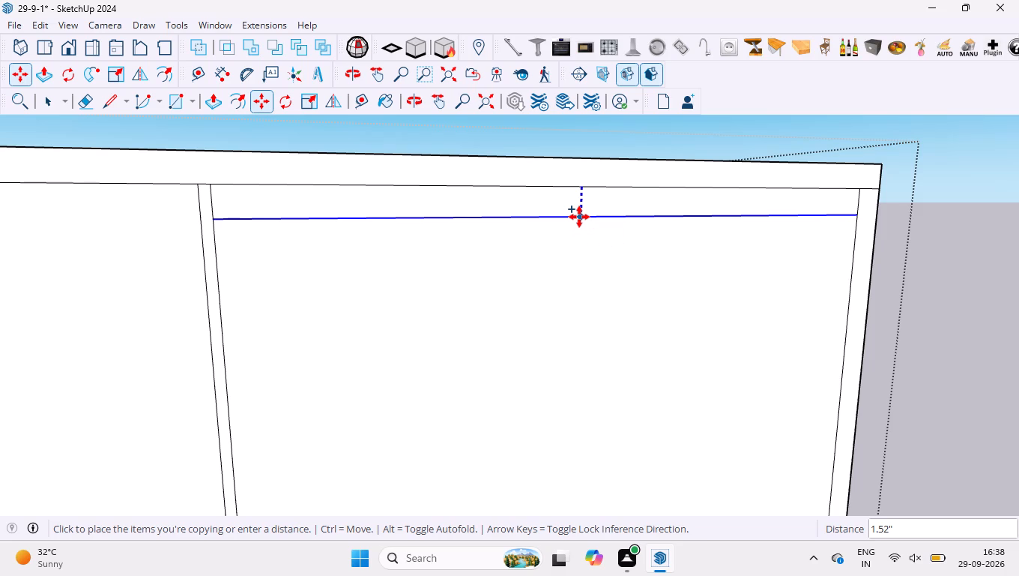
pyautogui.write('30"')
pyautogui.press('Return')
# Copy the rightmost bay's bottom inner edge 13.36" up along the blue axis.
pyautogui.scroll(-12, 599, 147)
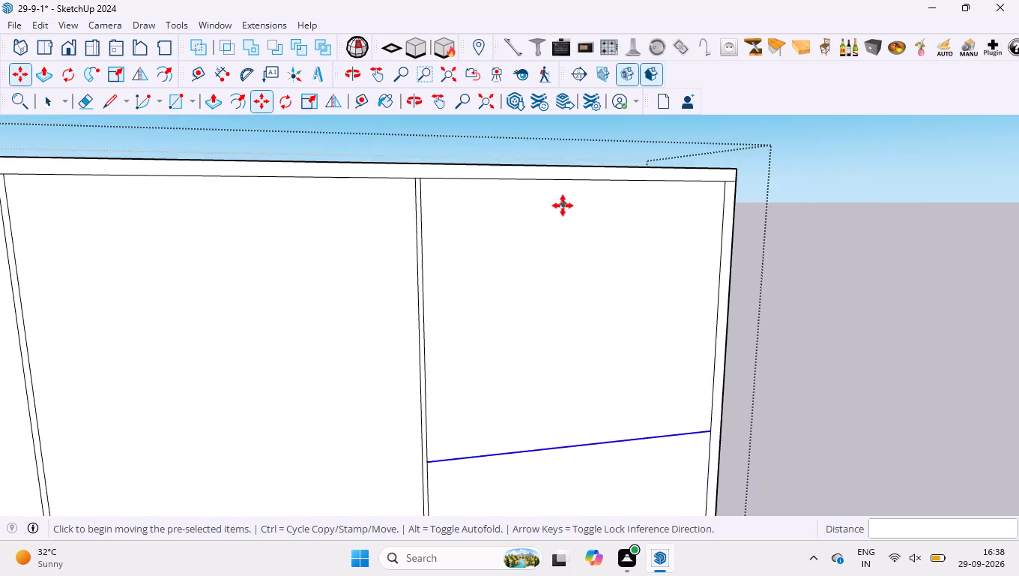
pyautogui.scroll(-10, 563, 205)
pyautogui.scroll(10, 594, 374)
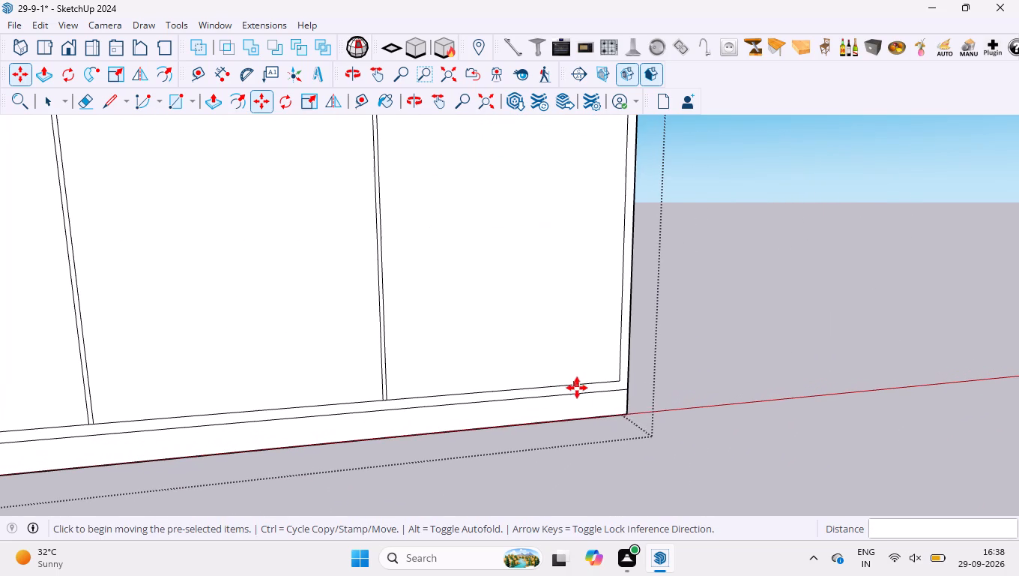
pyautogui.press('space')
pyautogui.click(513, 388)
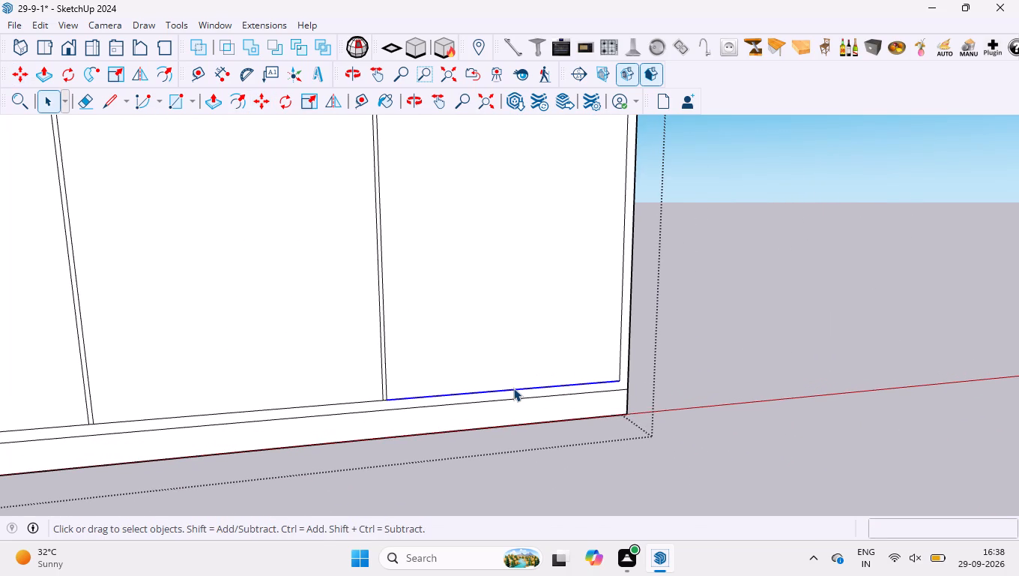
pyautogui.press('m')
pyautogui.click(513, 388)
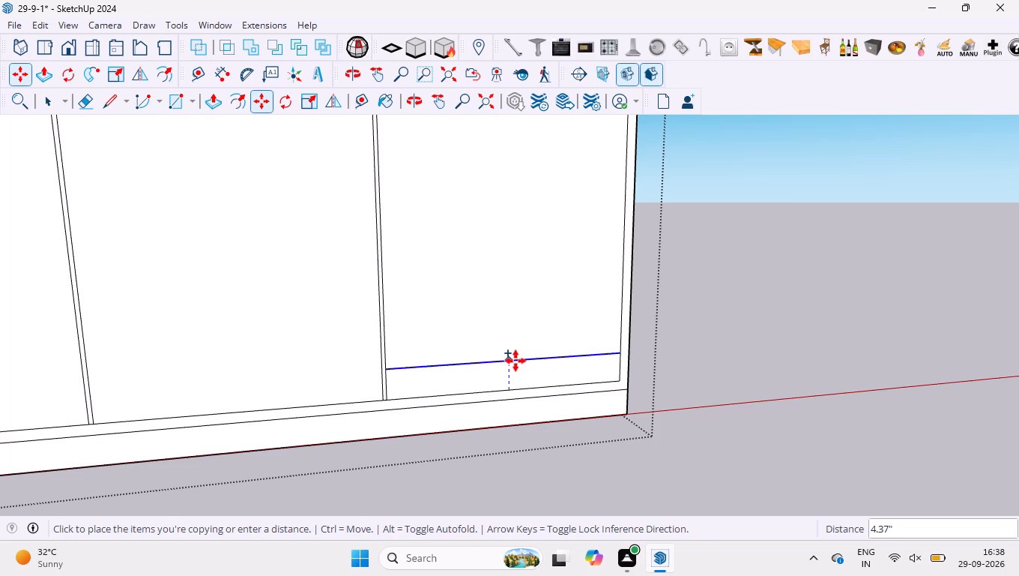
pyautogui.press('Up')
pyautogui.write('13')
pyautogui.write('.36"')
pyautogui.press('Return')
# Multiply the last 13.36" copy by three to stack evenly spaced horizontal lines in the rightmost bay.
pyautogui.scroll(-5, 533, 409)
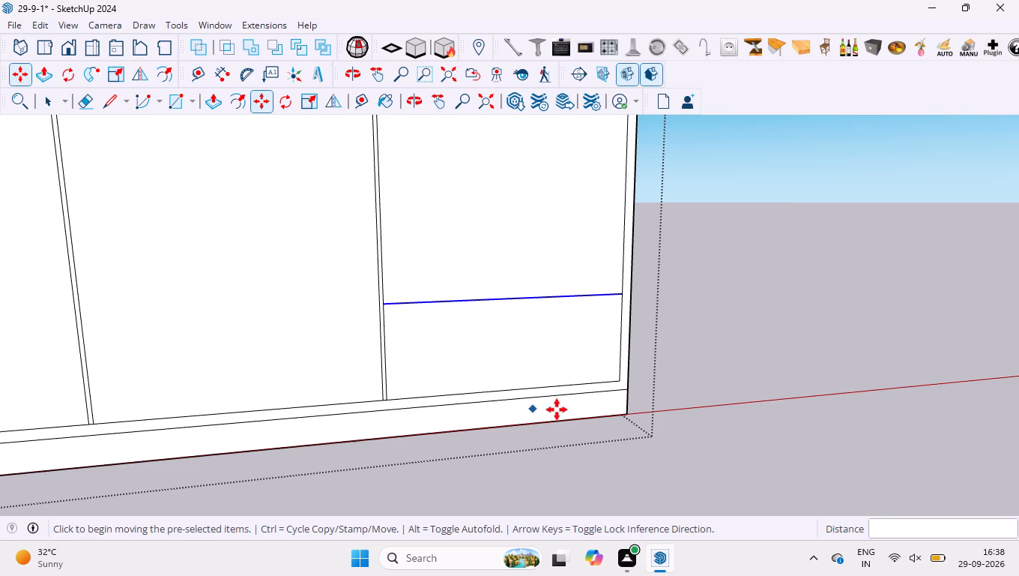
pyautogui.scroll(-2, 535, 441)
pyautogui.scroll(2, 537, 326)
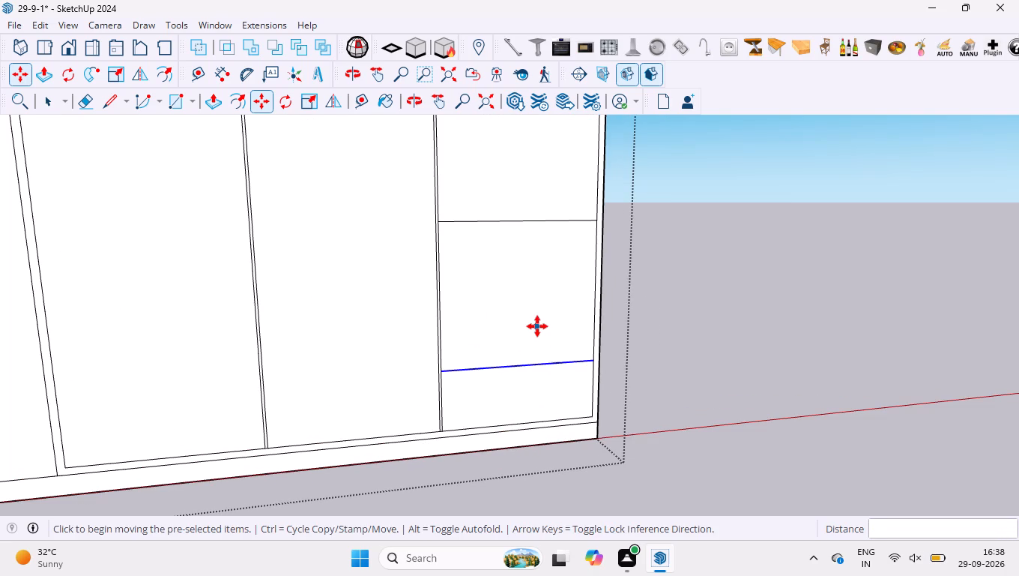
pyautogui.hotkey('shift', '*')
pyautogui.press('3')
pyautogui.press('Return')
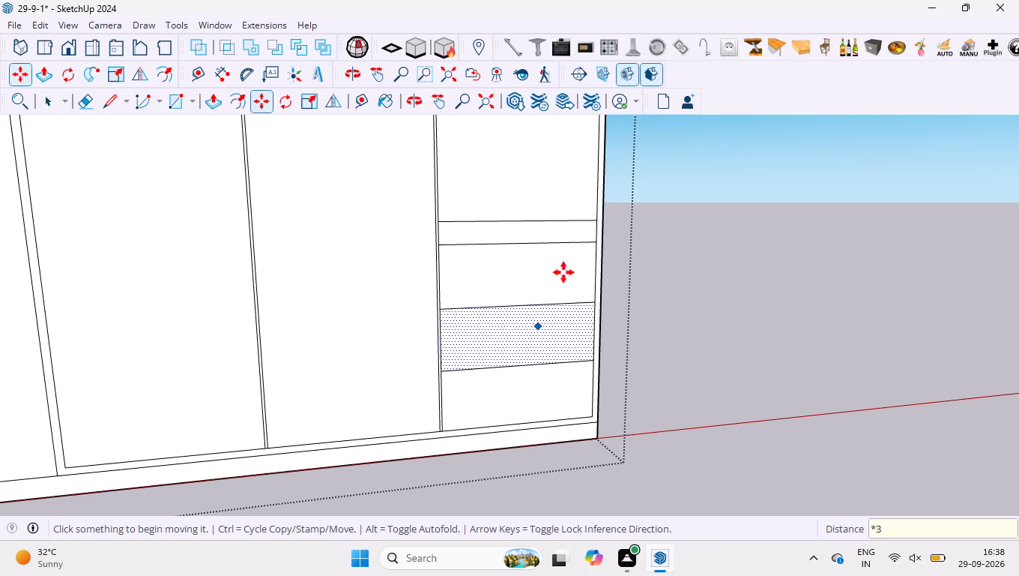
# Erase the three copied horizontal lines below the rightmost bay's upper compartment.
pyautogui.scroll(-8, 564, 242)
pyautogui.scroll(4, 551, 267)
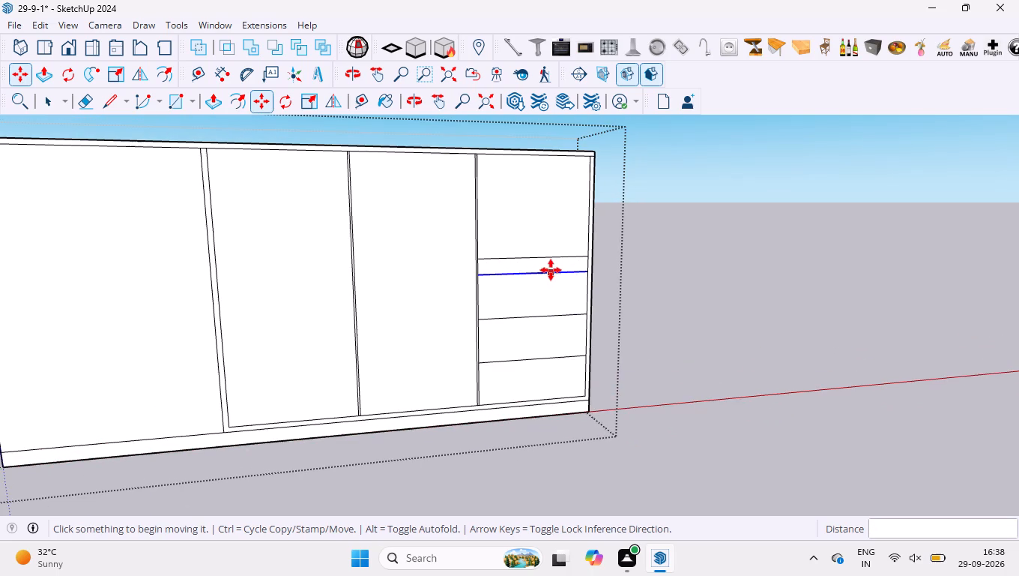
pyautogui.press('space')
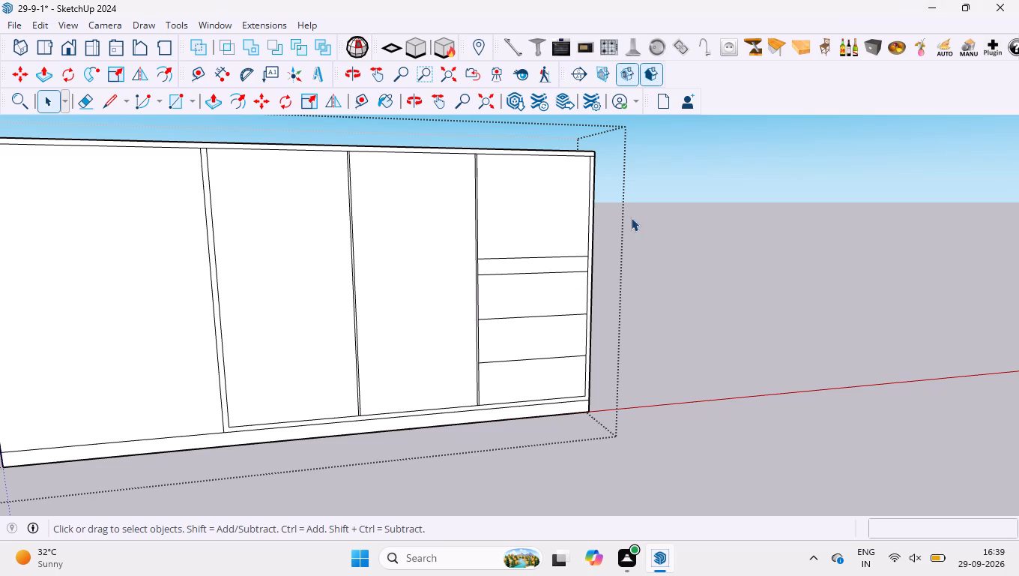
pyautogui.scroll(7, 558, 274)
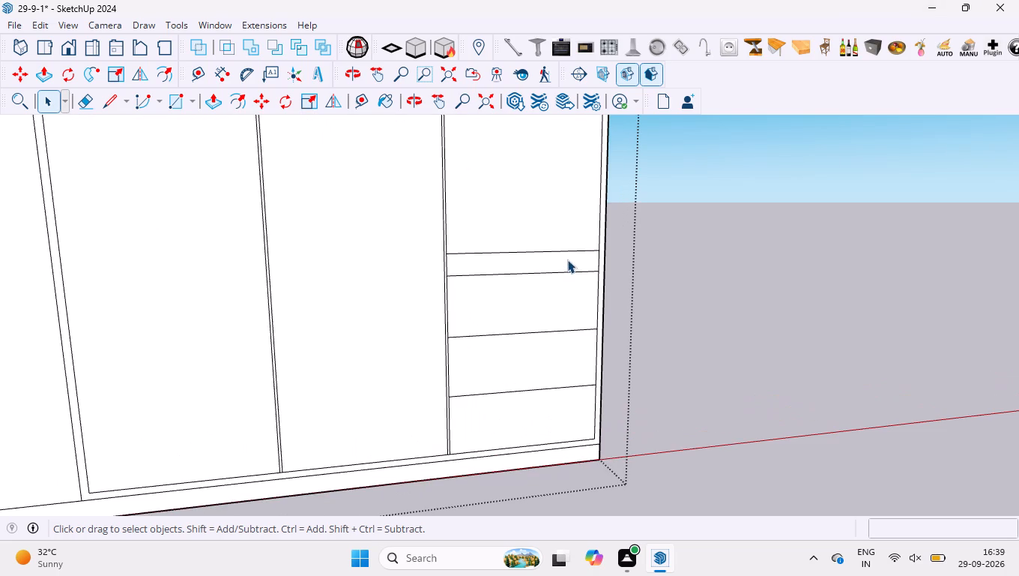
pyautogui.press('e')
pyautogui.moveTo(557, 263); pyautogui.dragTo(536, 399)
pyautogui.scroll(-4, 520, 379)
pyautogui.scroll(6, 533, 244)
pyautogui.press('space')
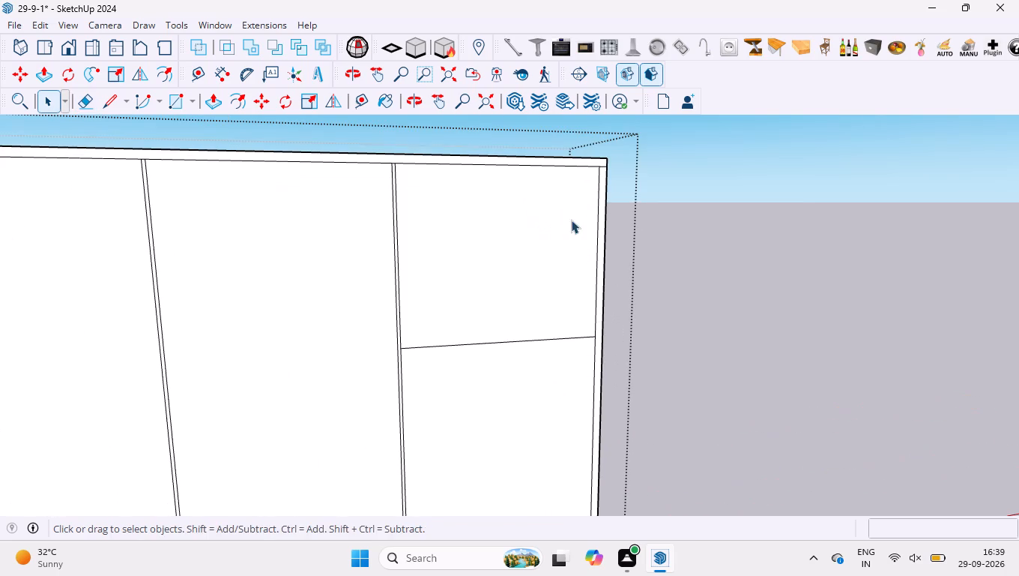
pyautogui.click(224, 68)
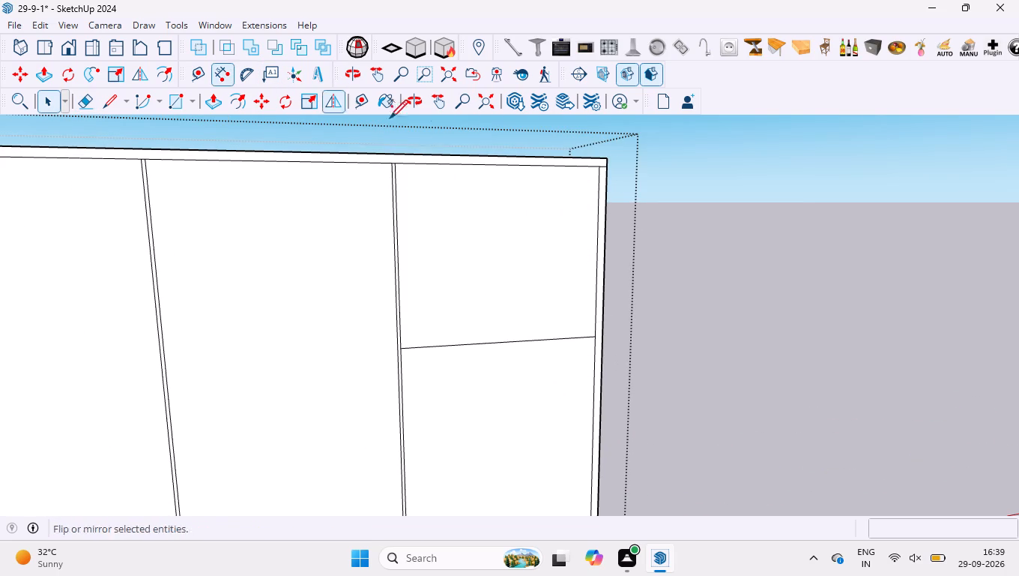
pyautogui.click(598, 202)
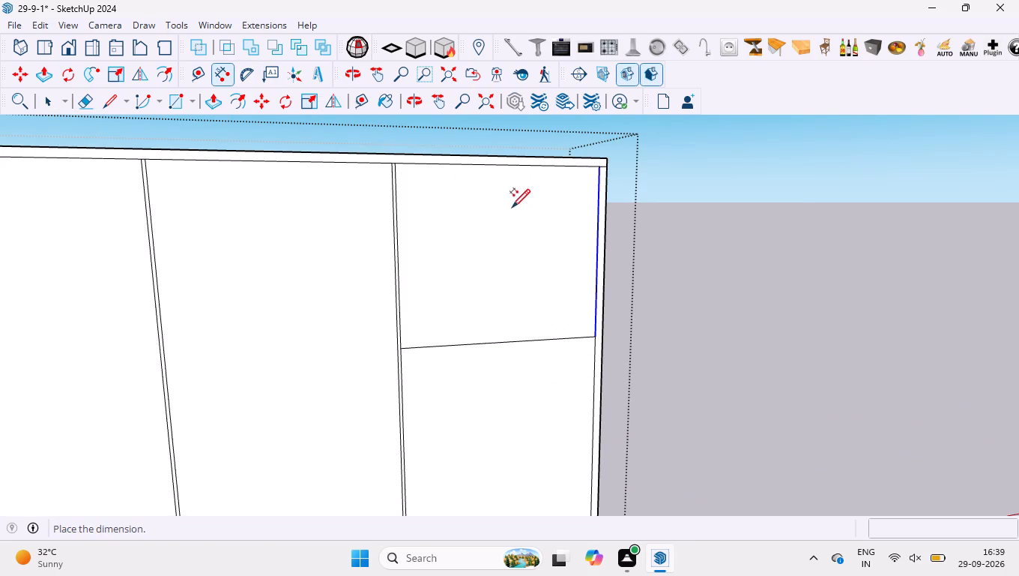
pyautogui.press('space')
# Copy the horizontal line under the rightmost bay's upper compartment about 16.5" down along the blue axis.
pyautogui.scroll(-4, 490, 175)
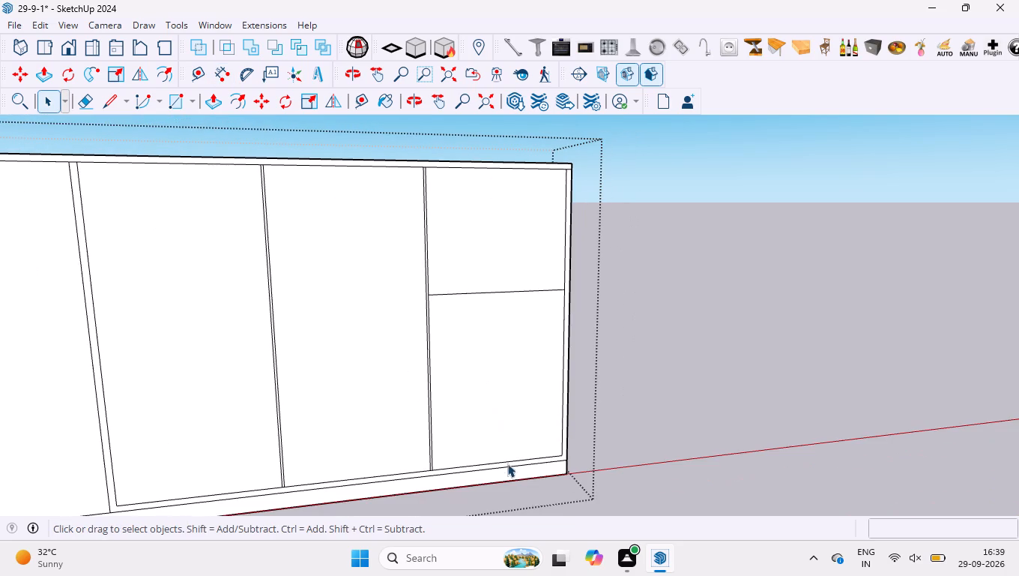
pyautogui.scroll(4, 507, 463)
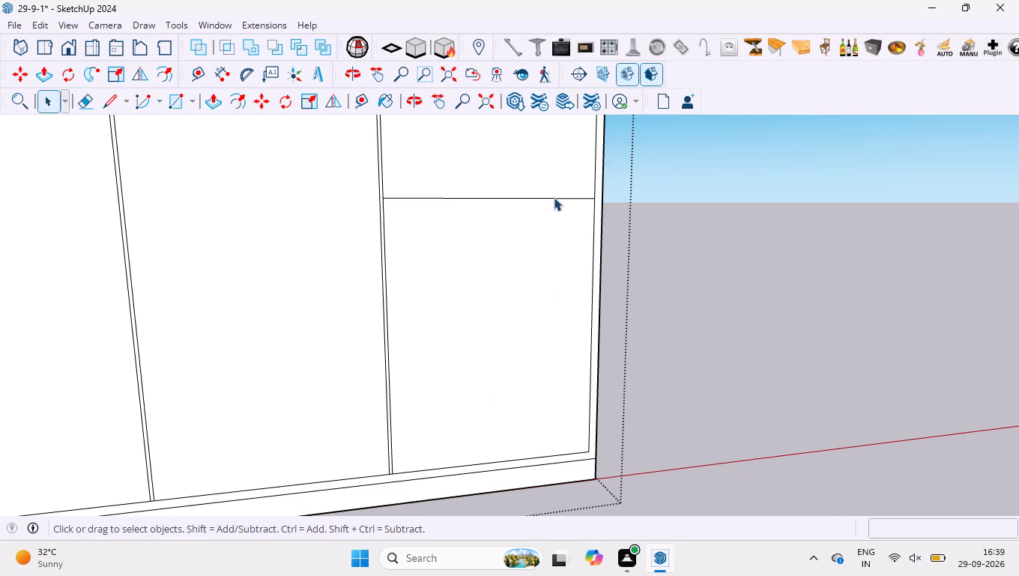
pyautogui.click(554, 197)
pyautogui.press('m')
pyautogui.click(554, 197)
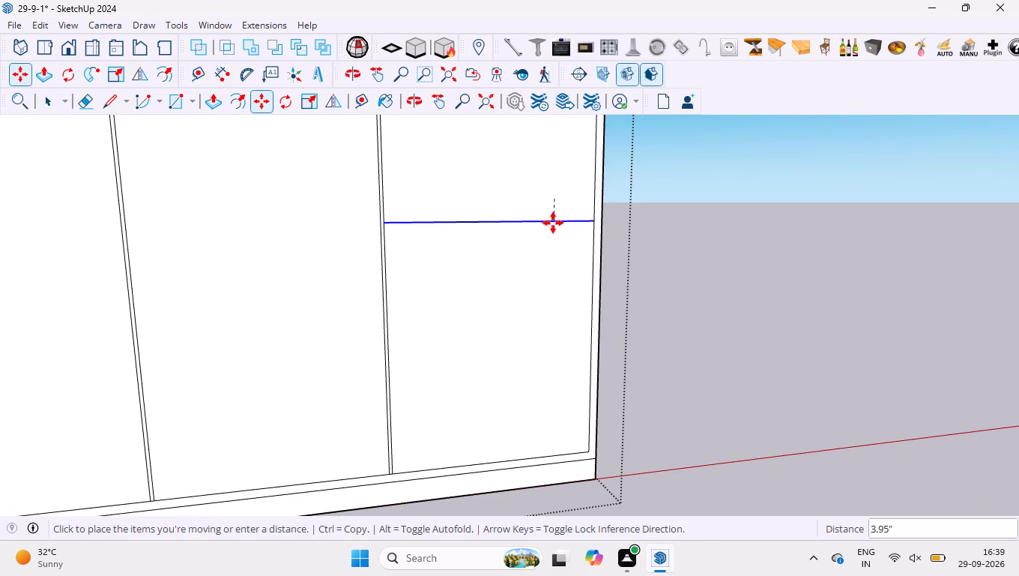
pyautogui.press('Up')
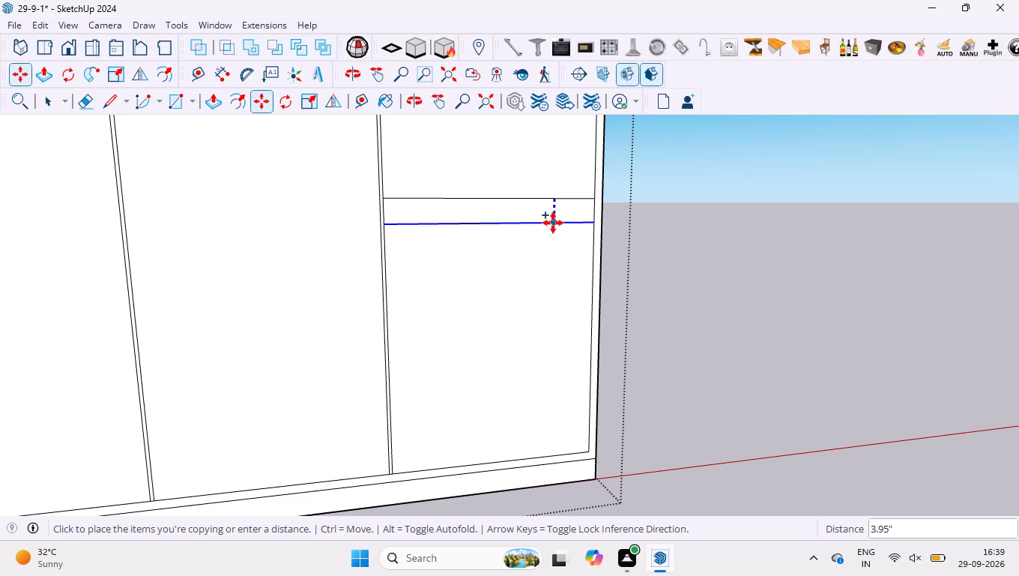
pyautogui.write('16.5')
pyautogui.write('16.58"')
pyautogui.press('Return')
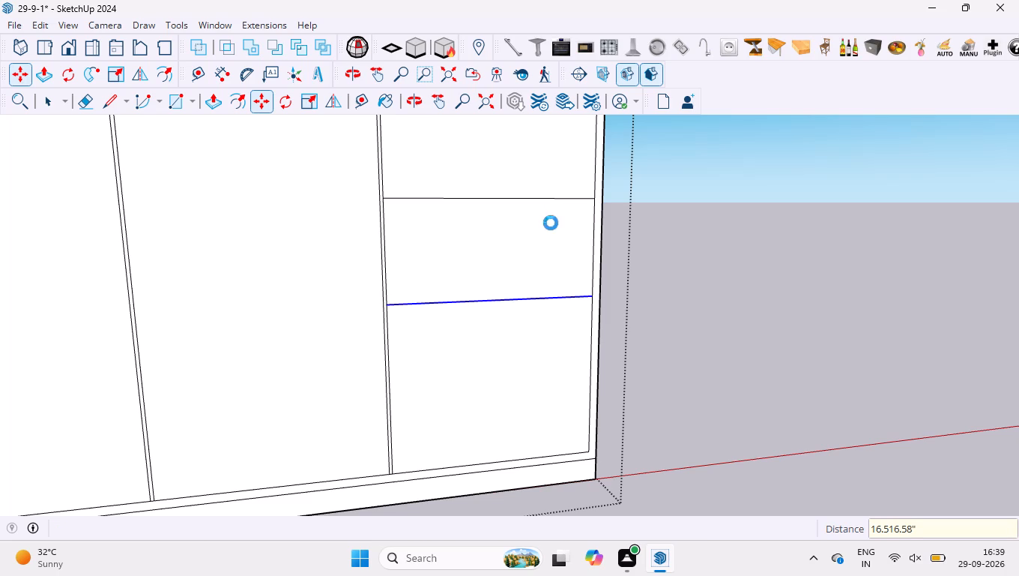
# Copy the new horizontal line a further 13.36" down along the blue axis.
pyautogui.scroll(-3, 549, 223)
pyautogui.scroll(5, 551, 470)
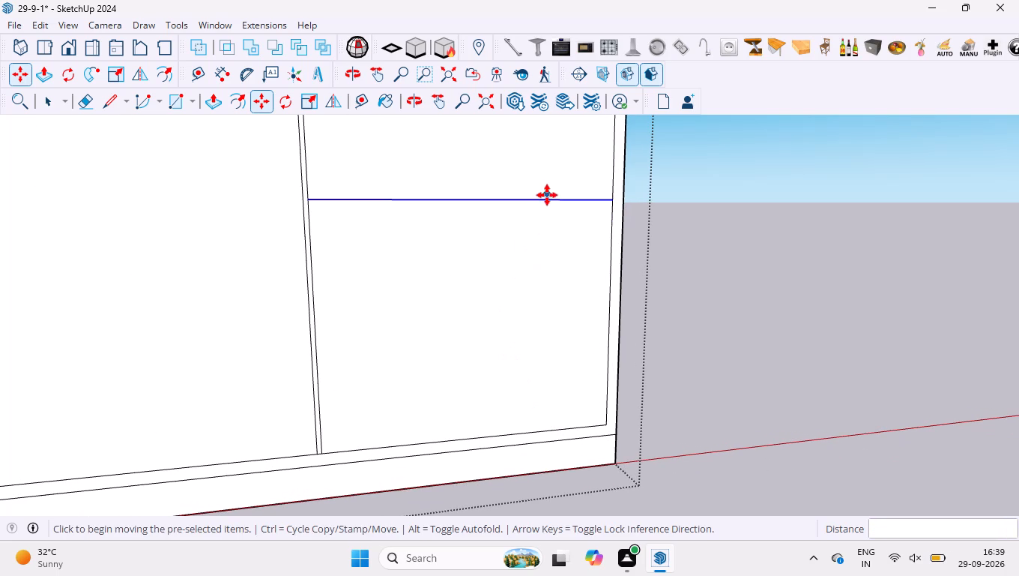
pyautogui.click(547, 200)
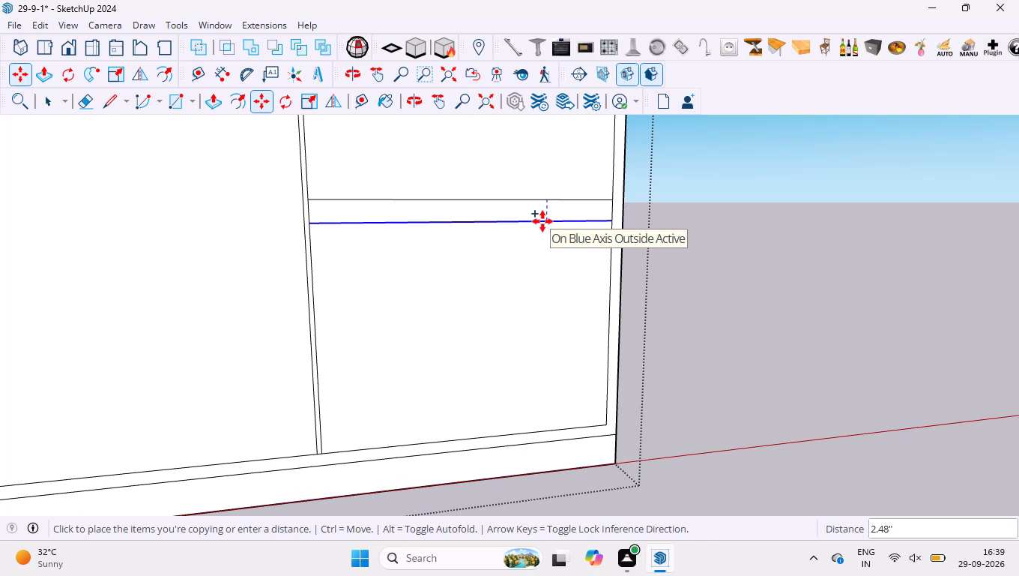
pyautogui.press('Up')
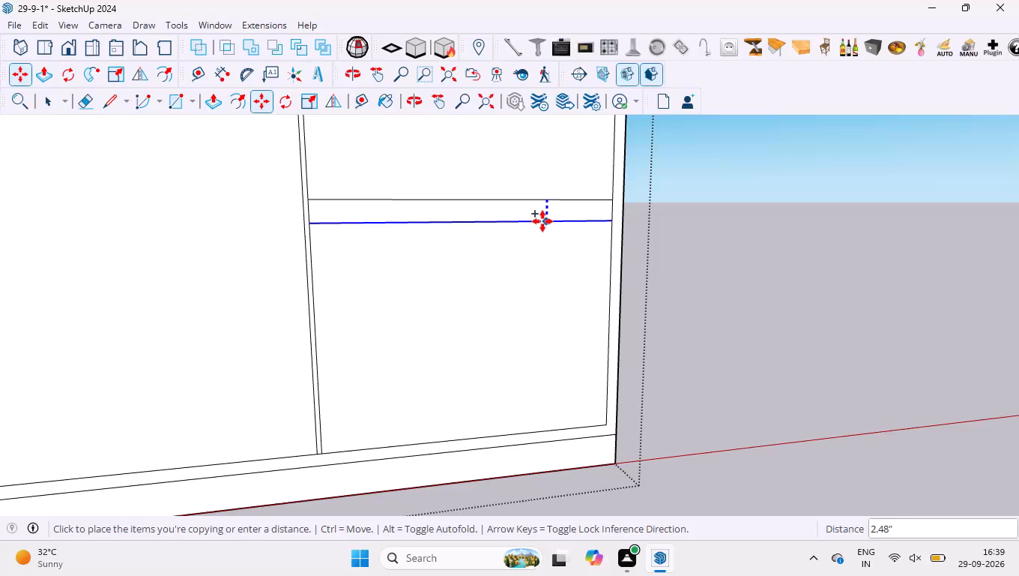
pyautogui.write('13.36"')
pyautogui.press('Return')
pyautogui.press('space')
# Dimension the height of the rightmost bay's bottom compartment and delete that dimension after checking it.
pyautogui.scroll(4, 492, 407)
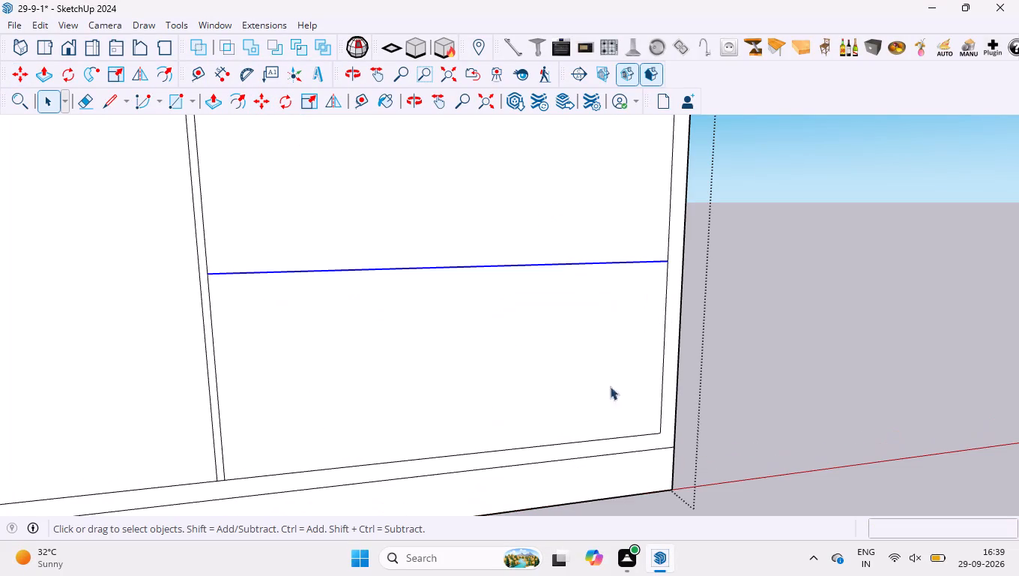
pyautogui.click(221, 80)
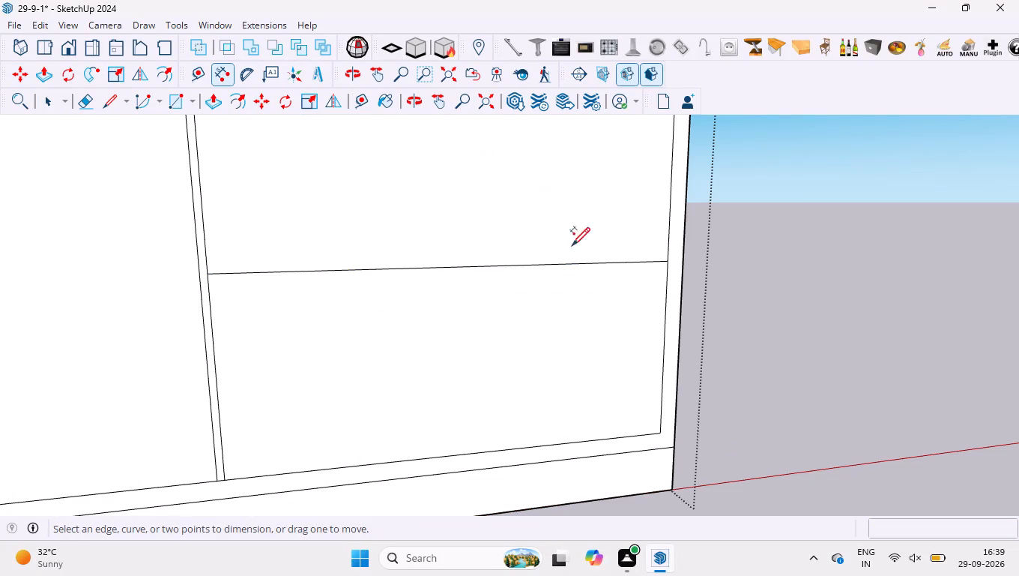
pyautogui.click(667, 296)
pyautogui.click(624, 302)
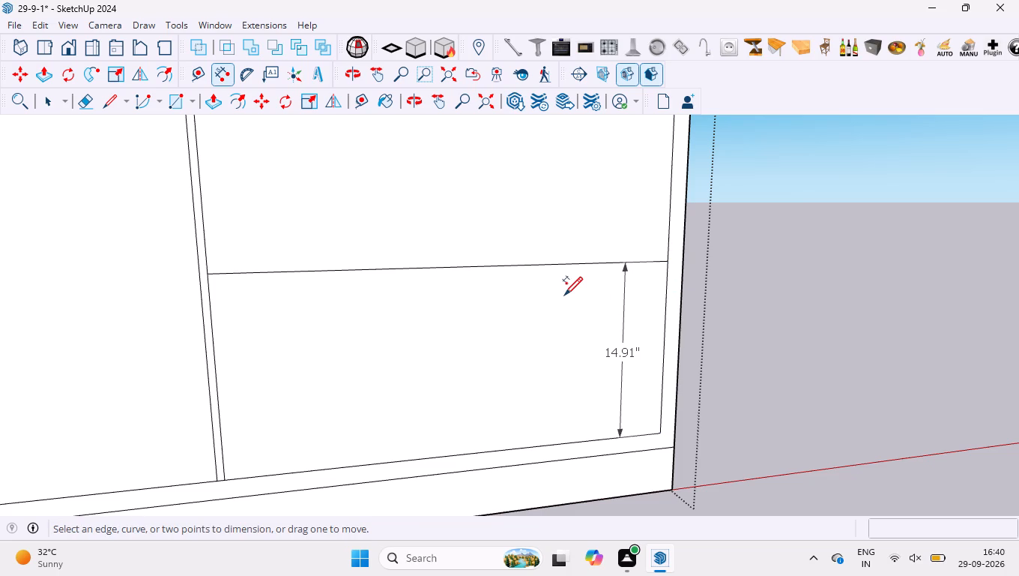
pyautogui.press('space')
pyautogui.click(614, 355)
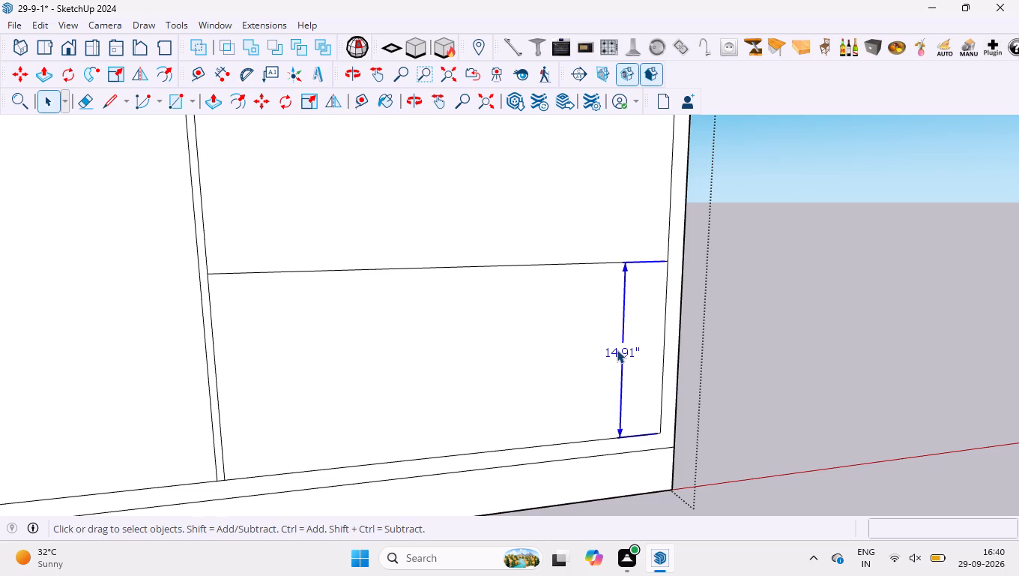
pyautogui.press('Delete')
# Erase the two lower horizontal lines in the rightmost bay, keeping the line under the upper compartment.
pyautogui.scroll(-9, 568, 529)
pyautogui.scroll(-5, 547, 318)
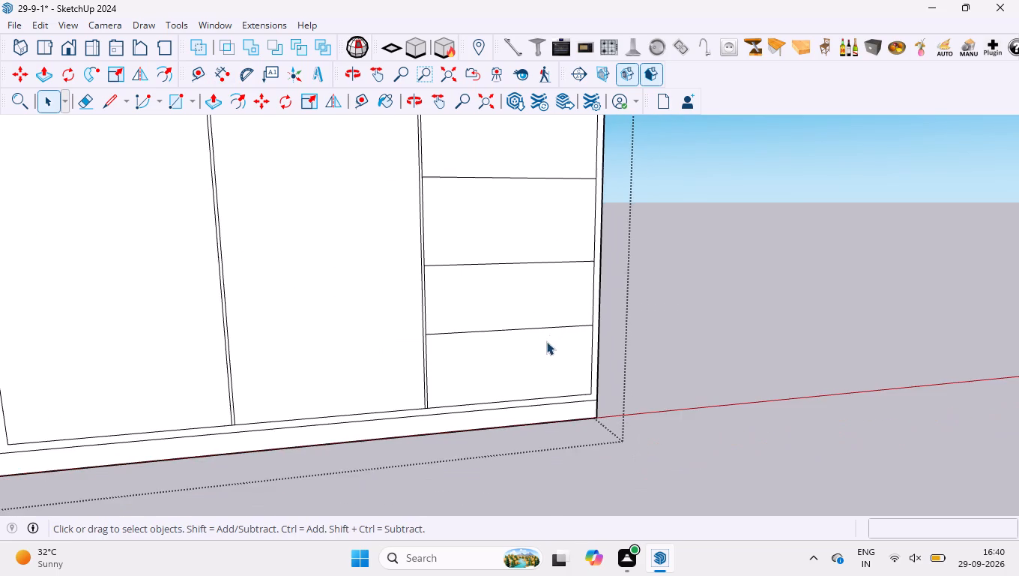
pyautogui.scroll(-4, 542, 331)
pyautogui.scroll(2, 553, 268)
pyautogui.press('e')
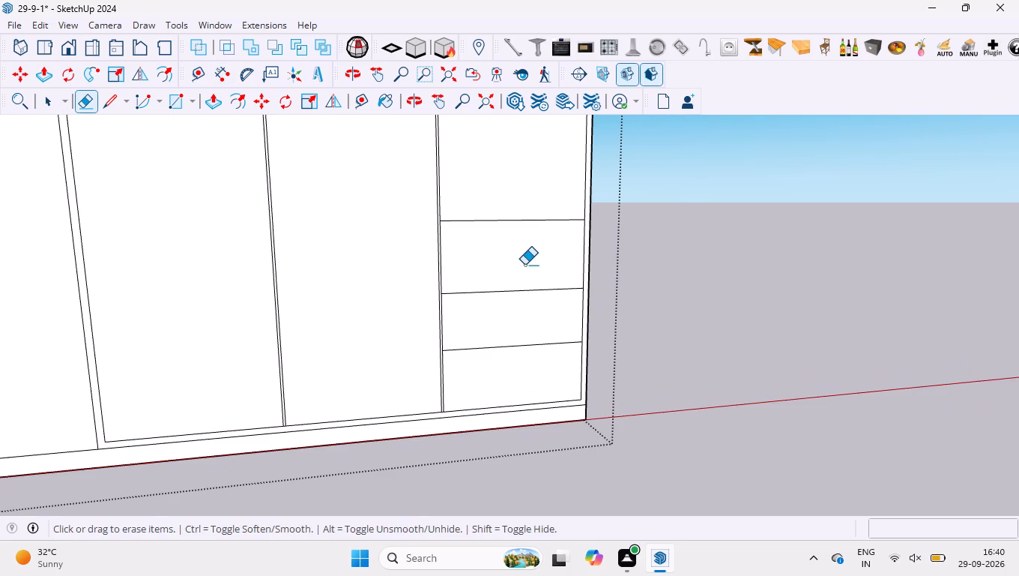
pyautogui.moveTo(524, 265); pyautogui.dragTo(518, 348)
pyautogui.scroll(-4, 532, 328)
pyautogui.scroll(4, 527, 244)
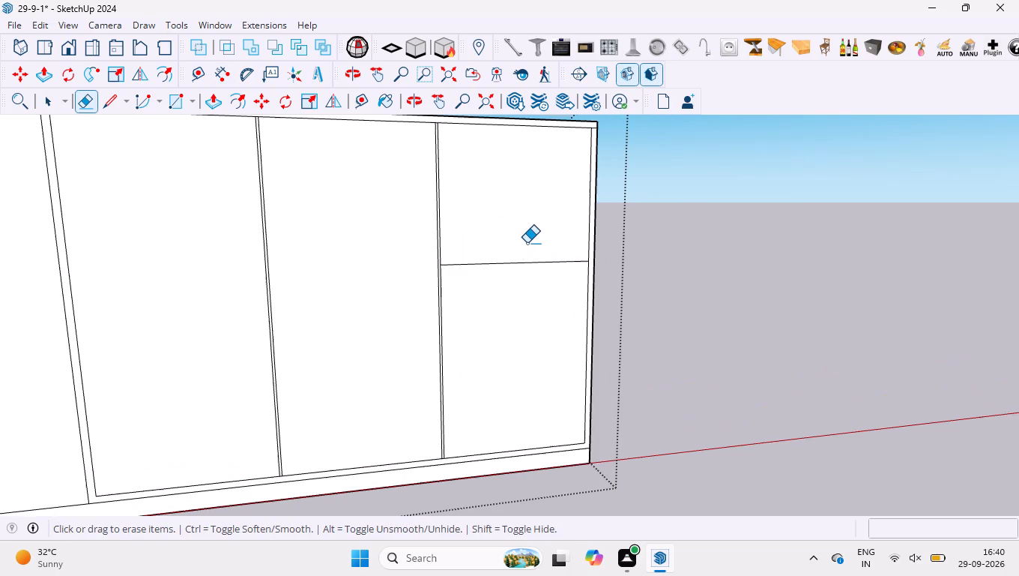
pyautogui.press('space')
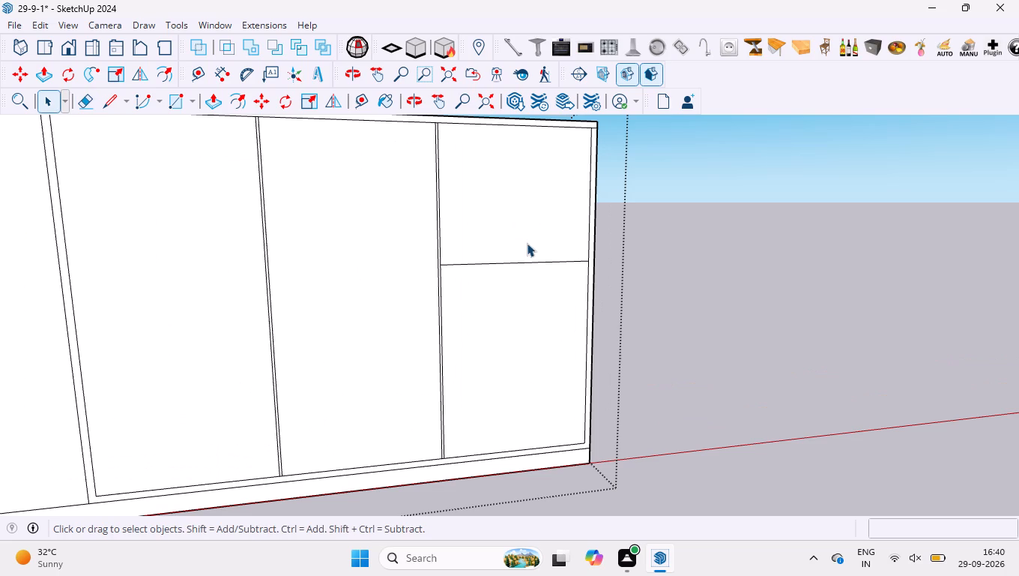
# Copy the horizontal line under the rightmost bay's upper compartment 0.5" down along the blue axis to form a strip.
pyautogui.press('m')
pyautogui.scroll(2, 502, 264)
pyautogui.click(504, 264)
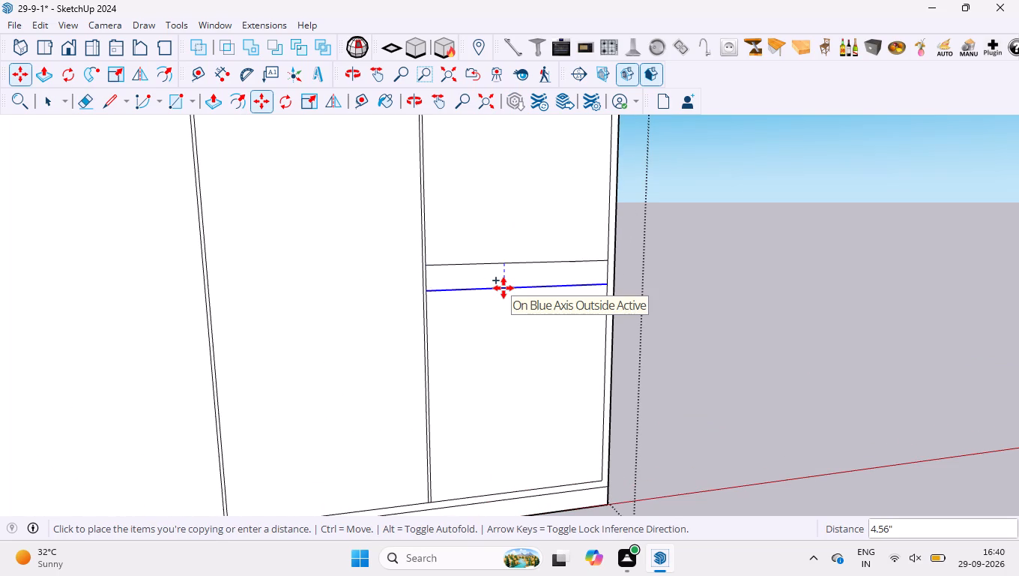
pyautogui.write('0.5"')
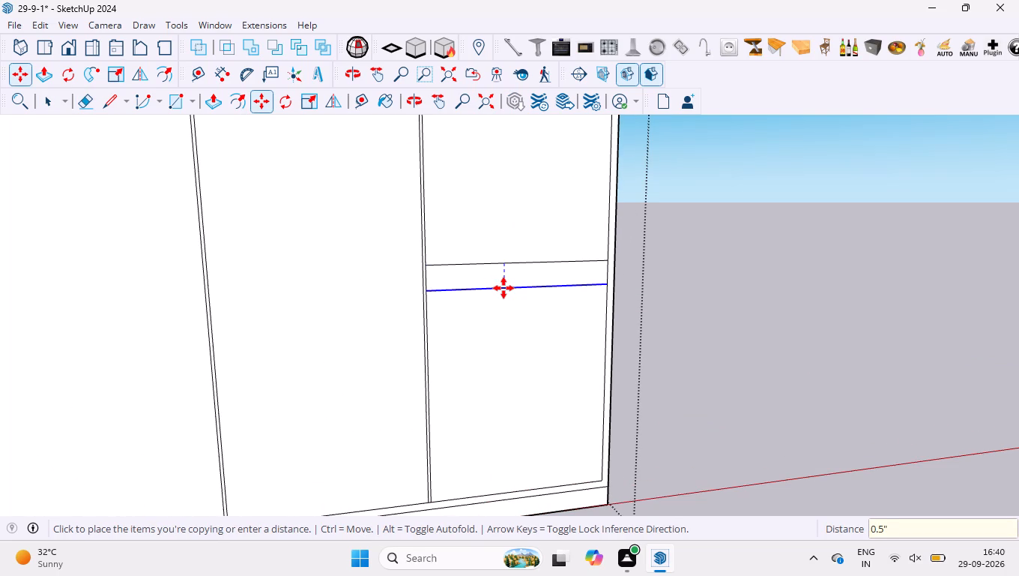
pyautogui.press('Return')
# Form a second strip in the rightmost bay by copying the first strip's lower line 16.58" down, and that copy a further 0.5".
pyautogui.scroll(8, 536, 262)
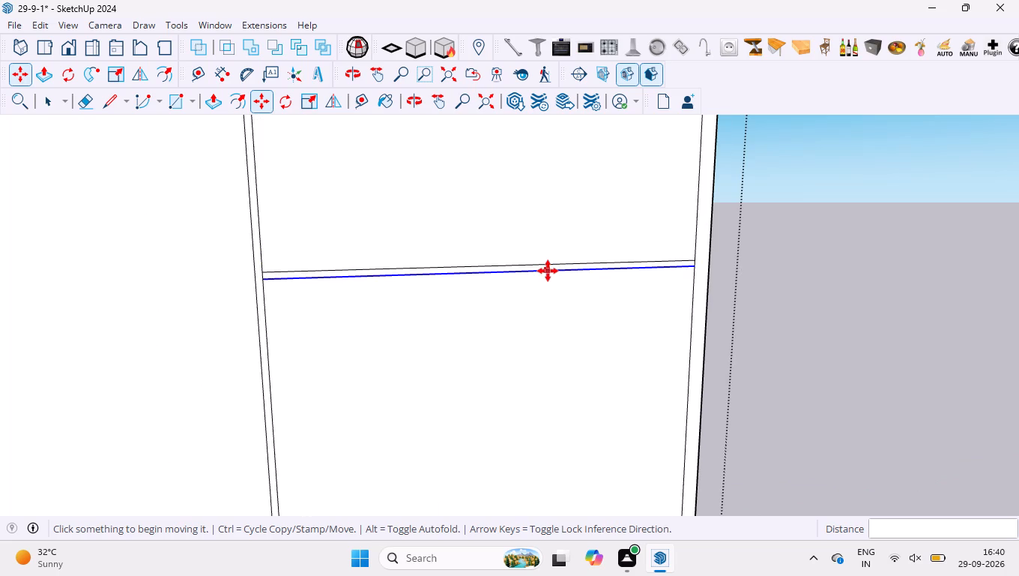
pyautogui.click(548, 270)
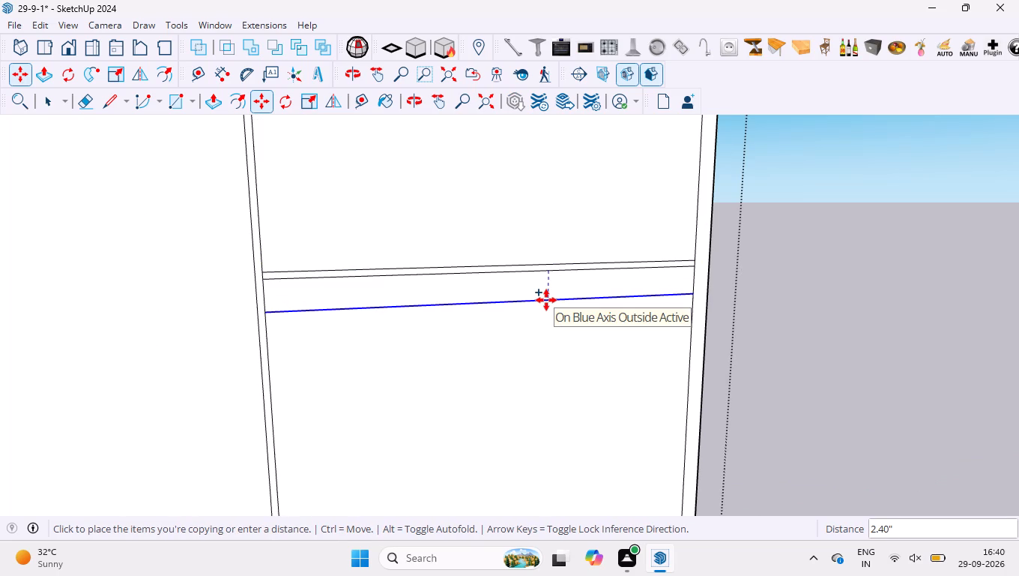
pyautogui.write('16.58"')
pyautogui.press('Return')
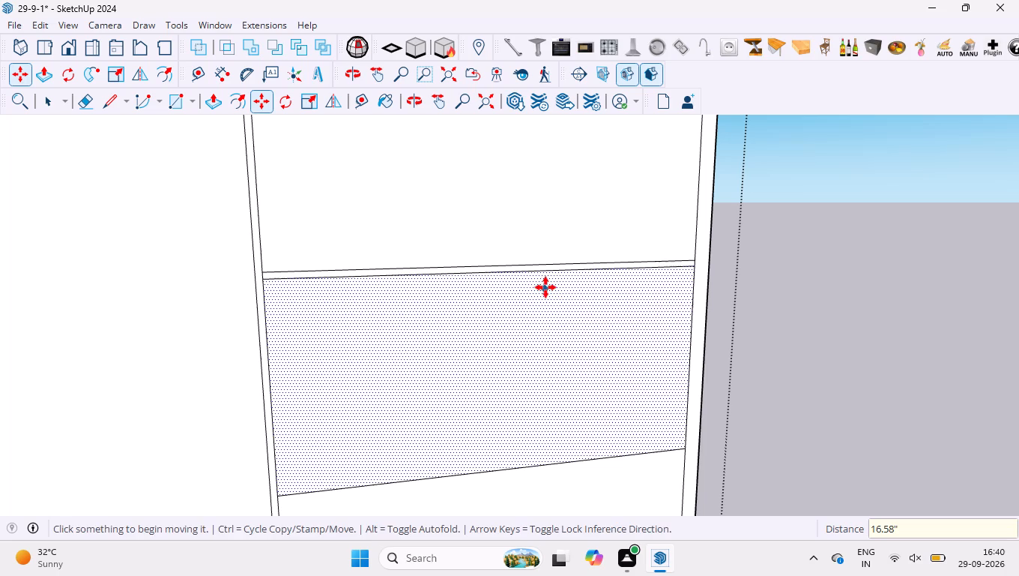
pyautogui.scroll(-12, 545, 284)
pyautogui.scroll(8, 554, 470)
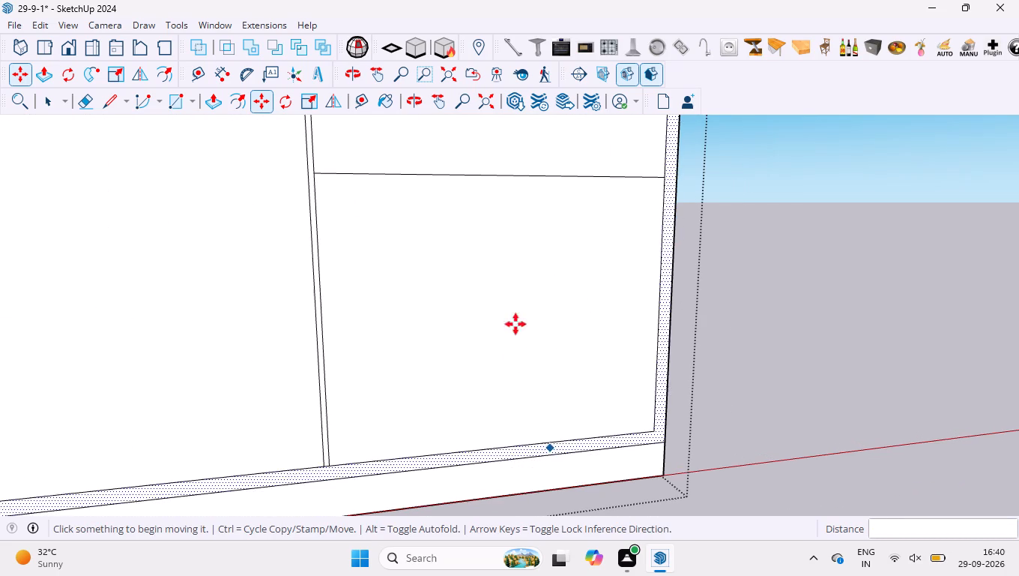
pyautogui.click(552, 176)
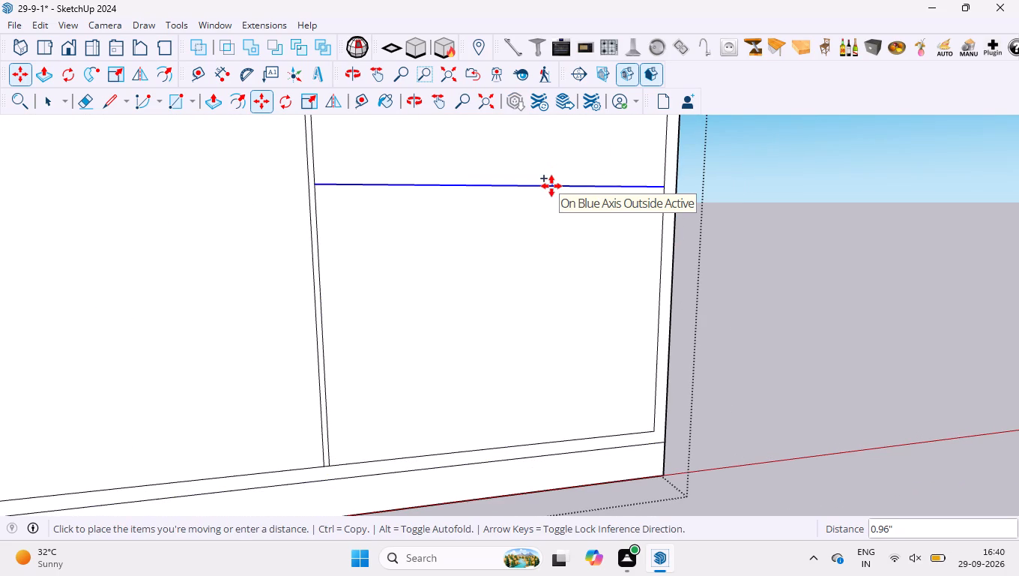
pyautogui.write('0.5"')
pyautogui.press('Return')
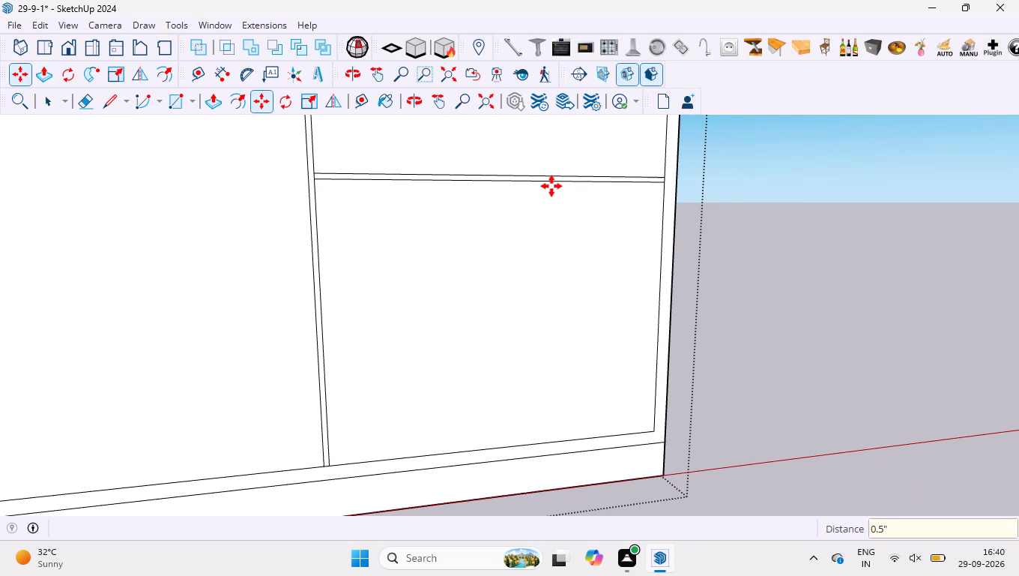
# Form a third strip in the rightmost bay by copying the second strip's lower line 13.56" down, and that copy a further 0.5".
pyautogui.click(563, 178)
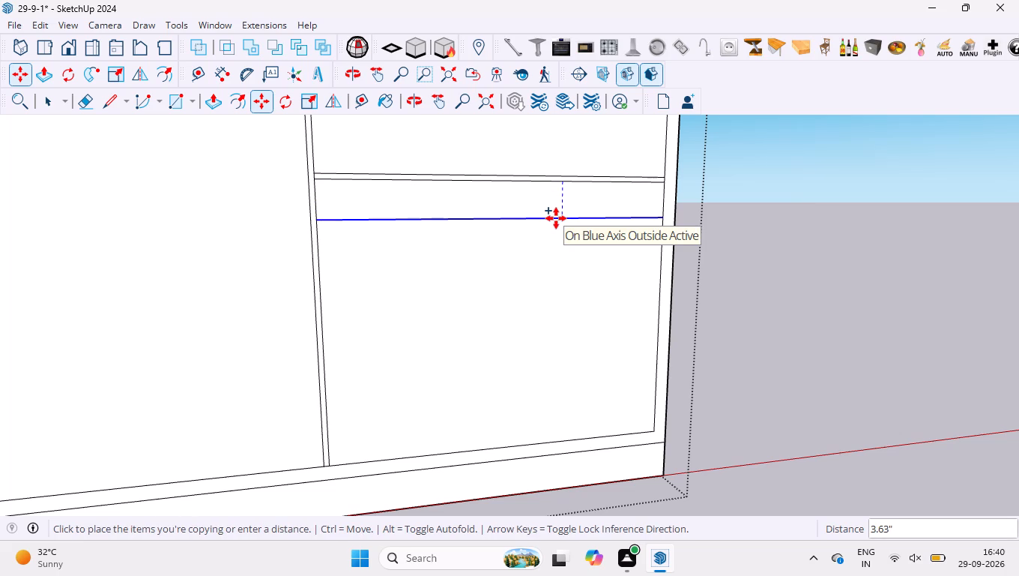
pyautogui.write('13.56"')
pyautogui.press('Return')
pyautogui.scroll(-3, 550, 208)
pyautogui.scroll(4, 494, 472)
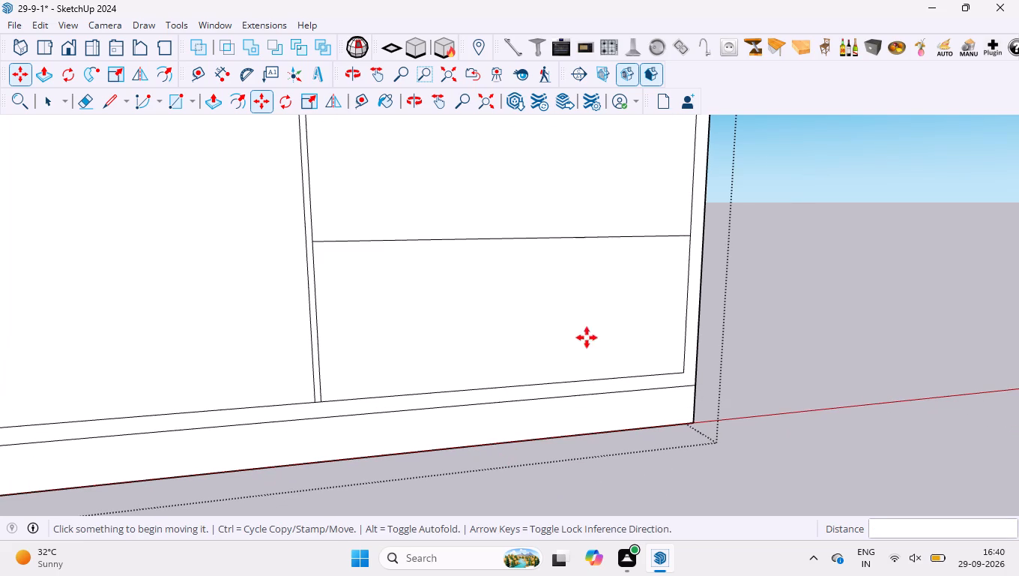
pyautogui.click(593, 239)
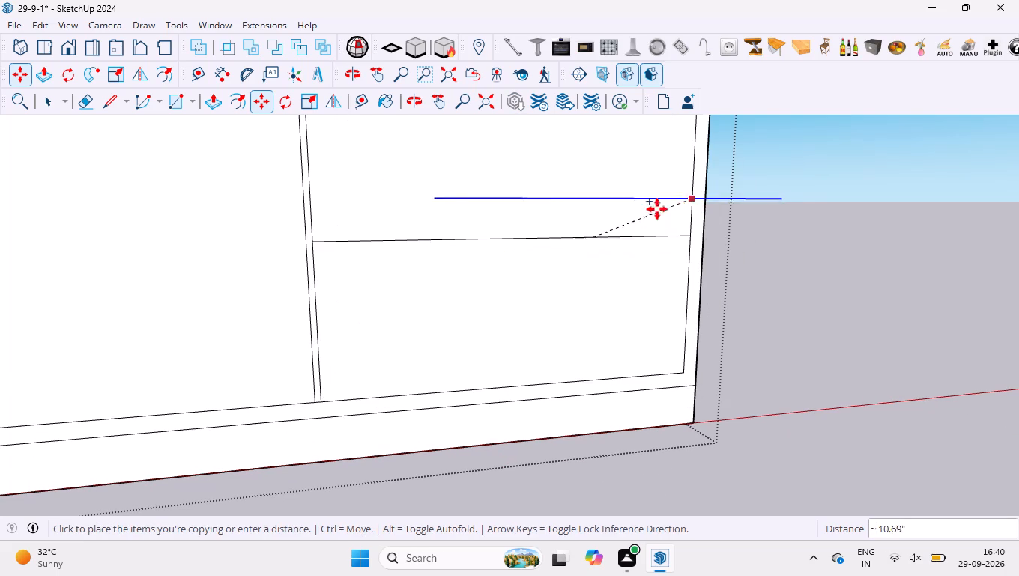
pyautogui.press('Up')
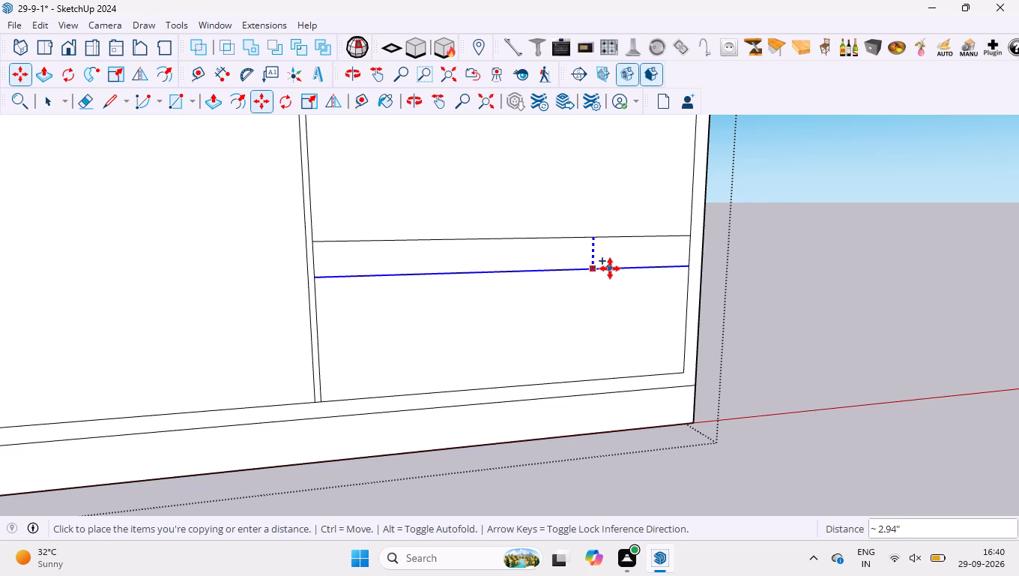
pyautogui.write('0.5"')
pyautogui.press('Return')
pyautogui.press('space')
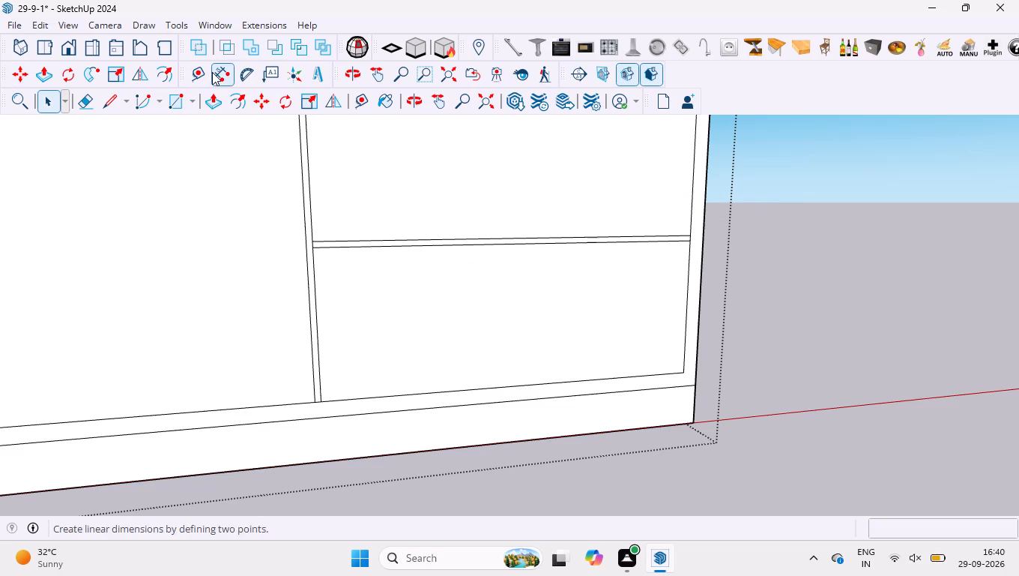
# Check the height of the rightmost bay's bottom compartment with the Dimension tool, without placing the dimension.
pyautogui.click(212, 72)
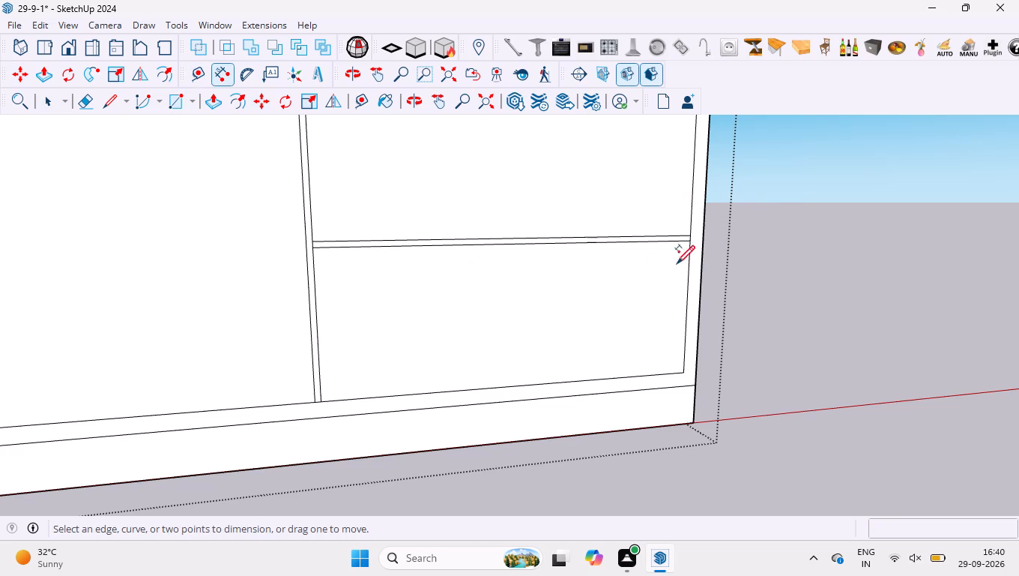
pyautogui.click(687, 262)
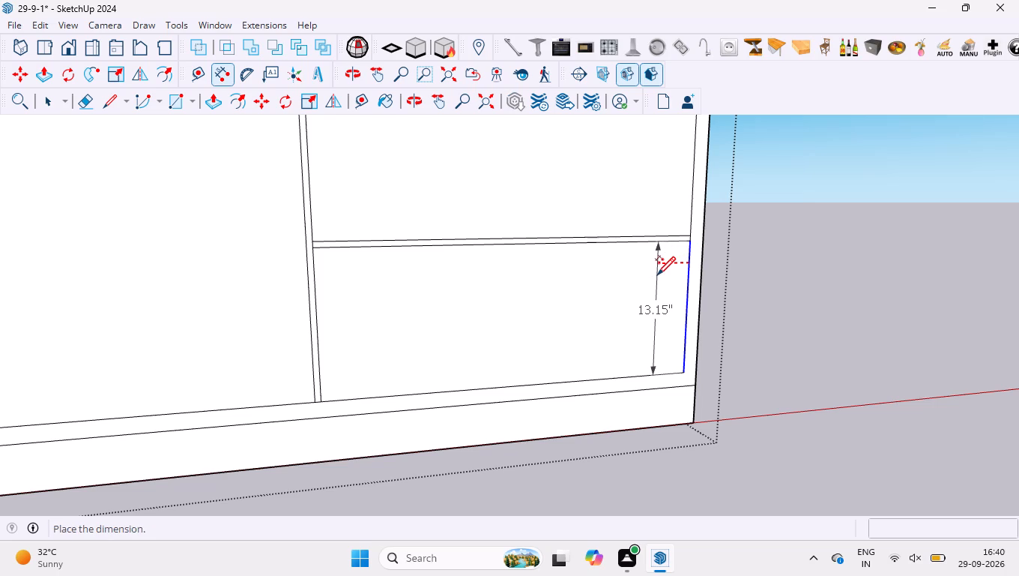
pyautogui.press('space')
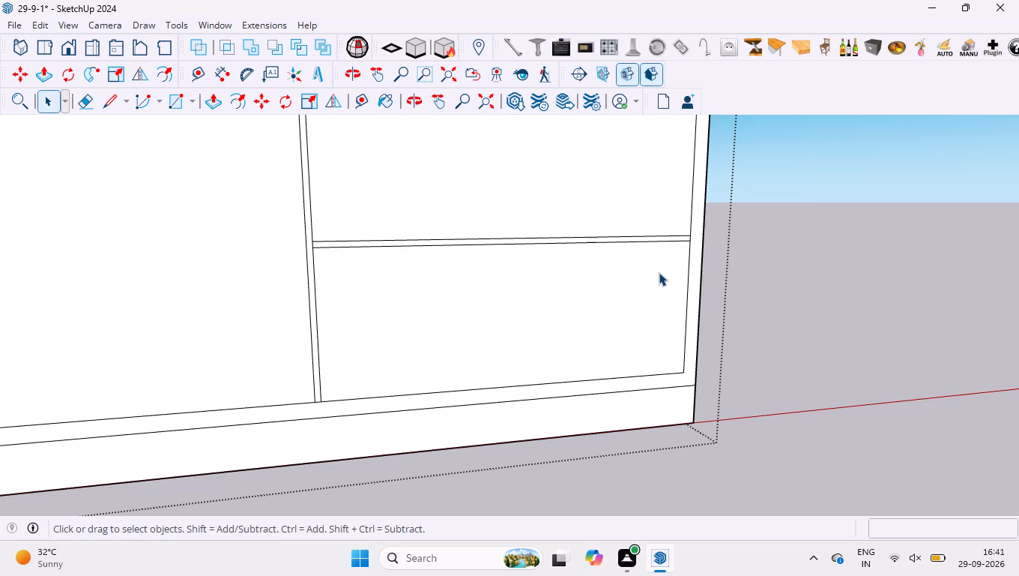
# Place a horizontal guide along the lowest strip's bottom line, offset from the rightmost bay's bottom edge.
pyautogui.scroll(-9, 693, 299)
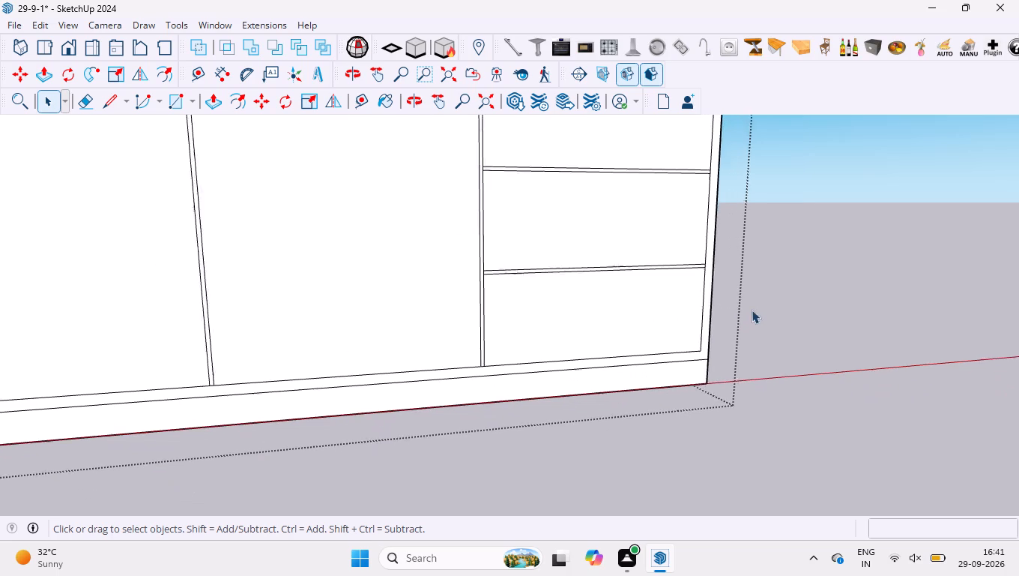
pyautogui.scroll(-2, 752, 310)
pyautogui.scroll(-6, 670, 276)
pyautogui.scroll(5, 579, 310)
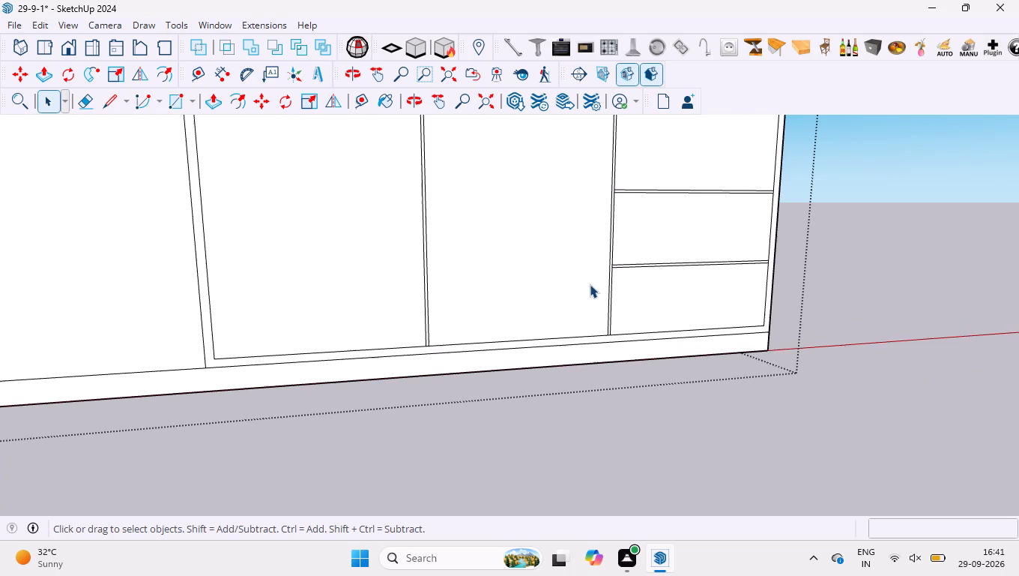
pyautogui.scroll(2, 654, 259)
pyautogui.press('l')
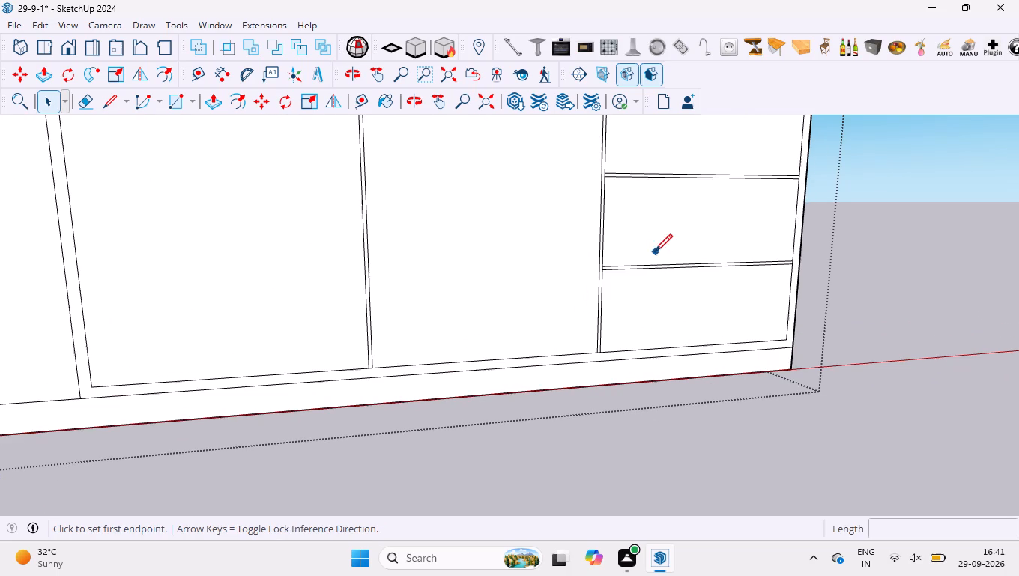
pyautogui.press('space')
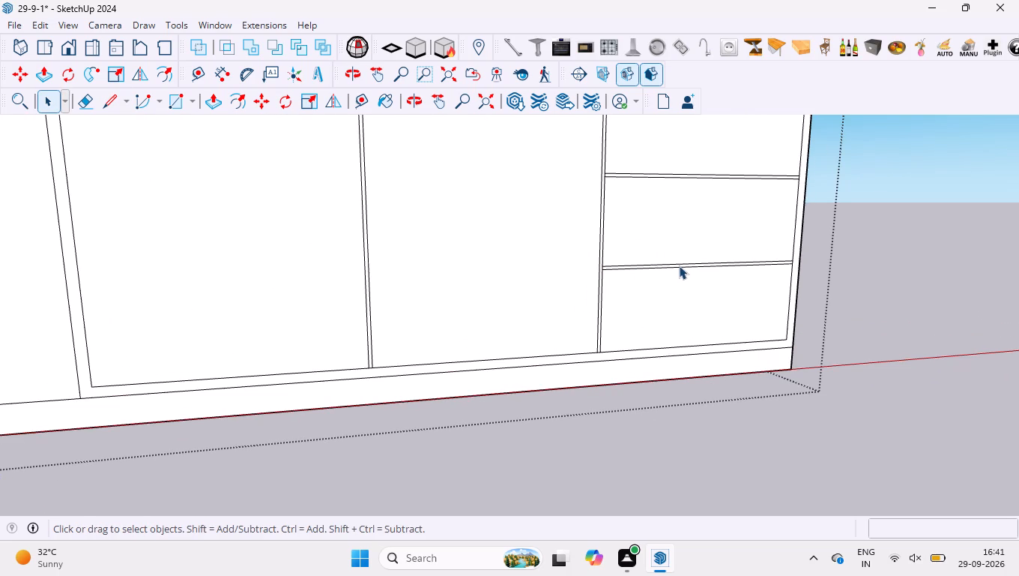
pyautogui.press('t')
pyautogui.click(700, 344)
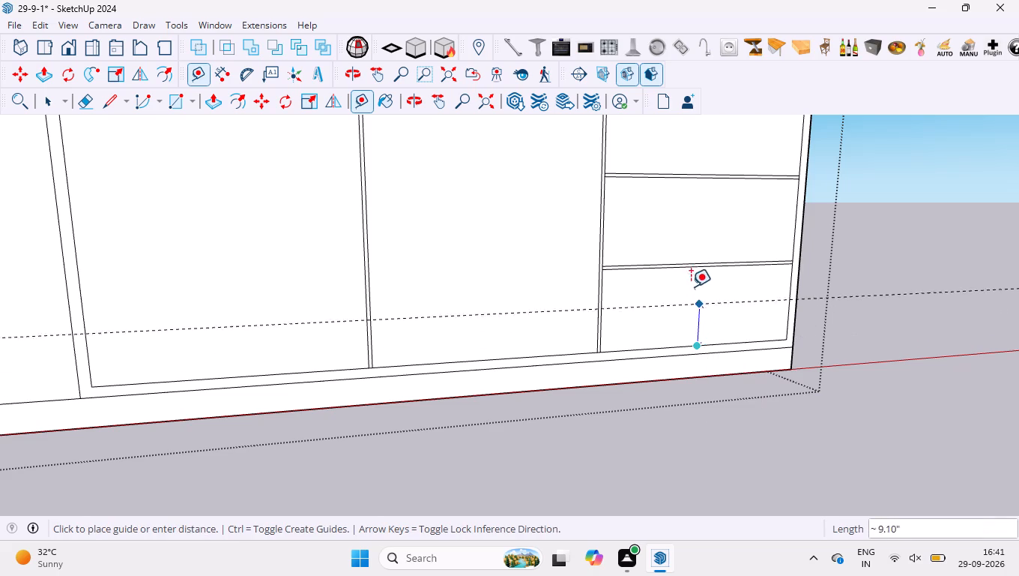
pyautogui.click(692, 269)
# Place a second horizontal guide 0.5" above the first, along the lowest strip's top line.
pyautogui.scroll(3, 680, 261)
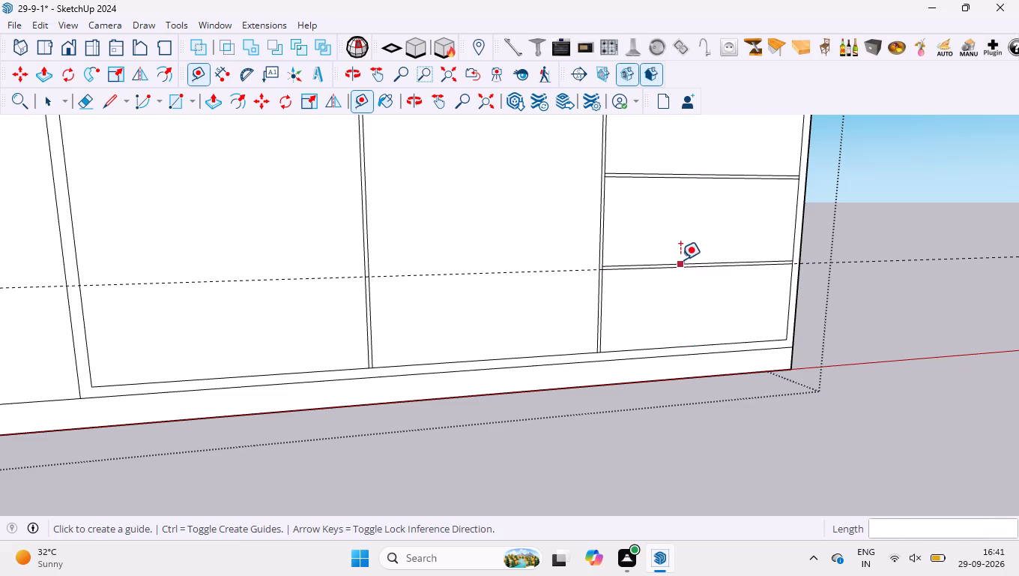
pyautogui.scroll(6, 680, 259)
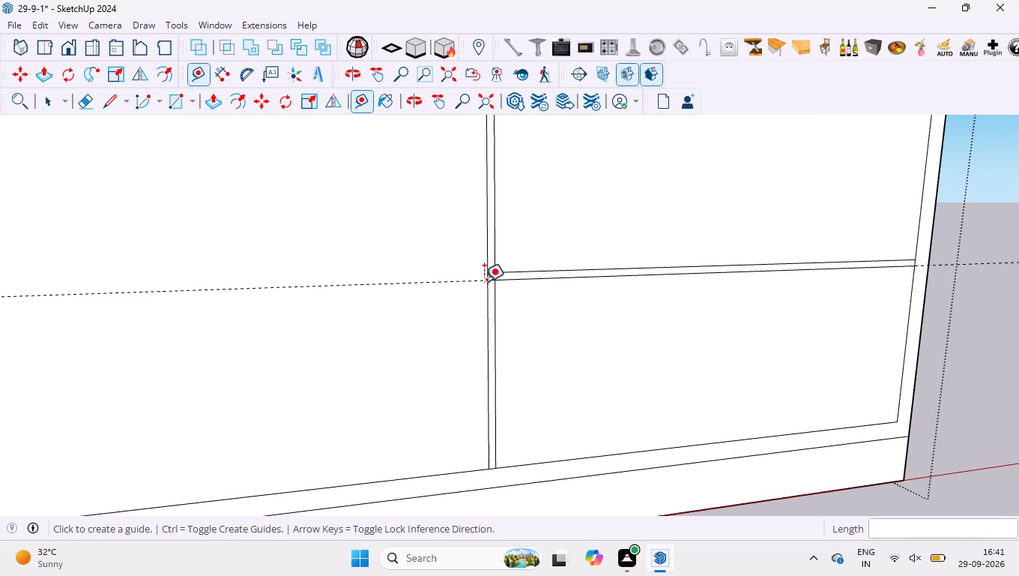
pyautogui.scroll(9, 483, 281)
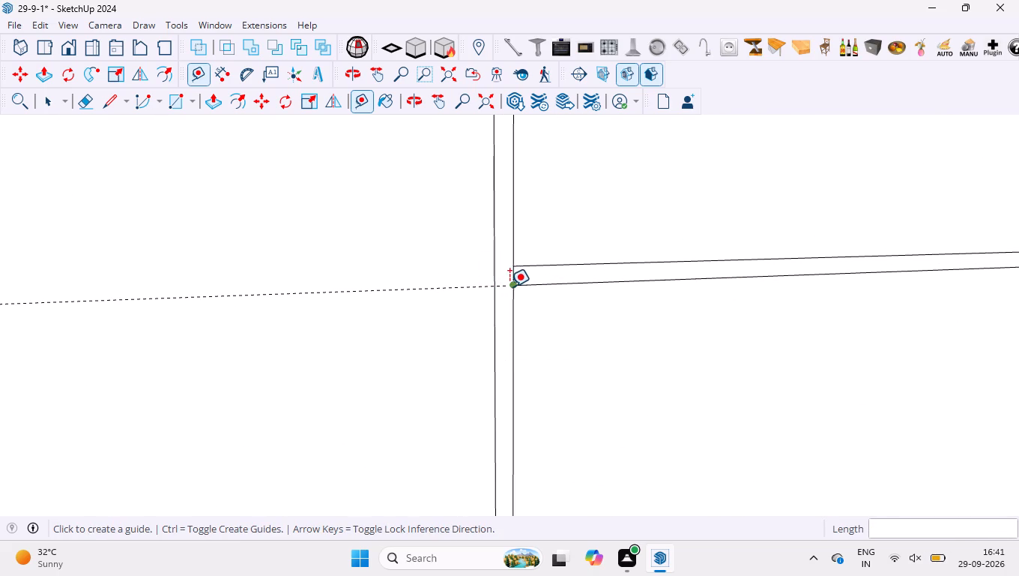
pyautogui.click(509, 286)
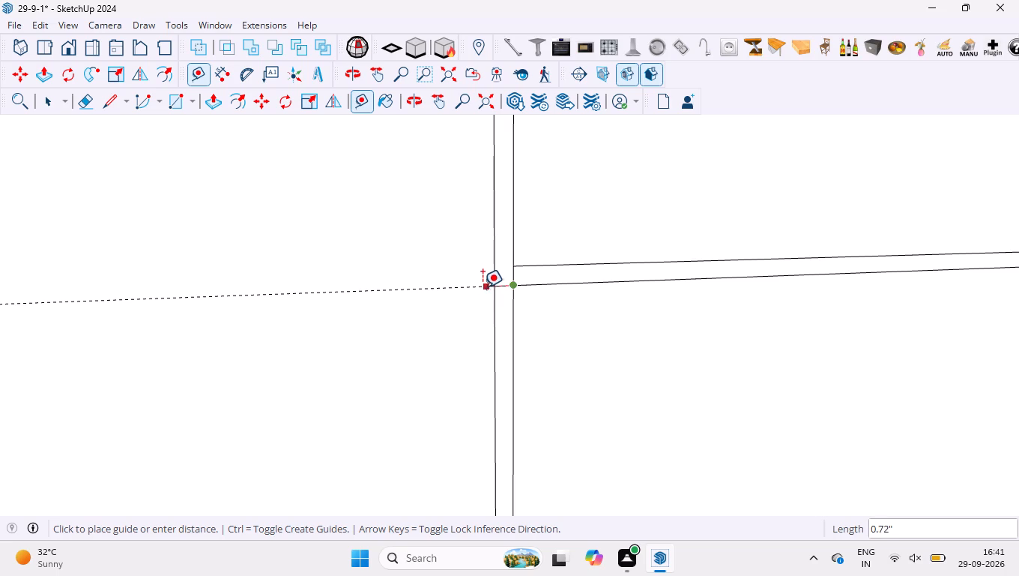
pyautogui.press('space')
pyautogui.press('t')
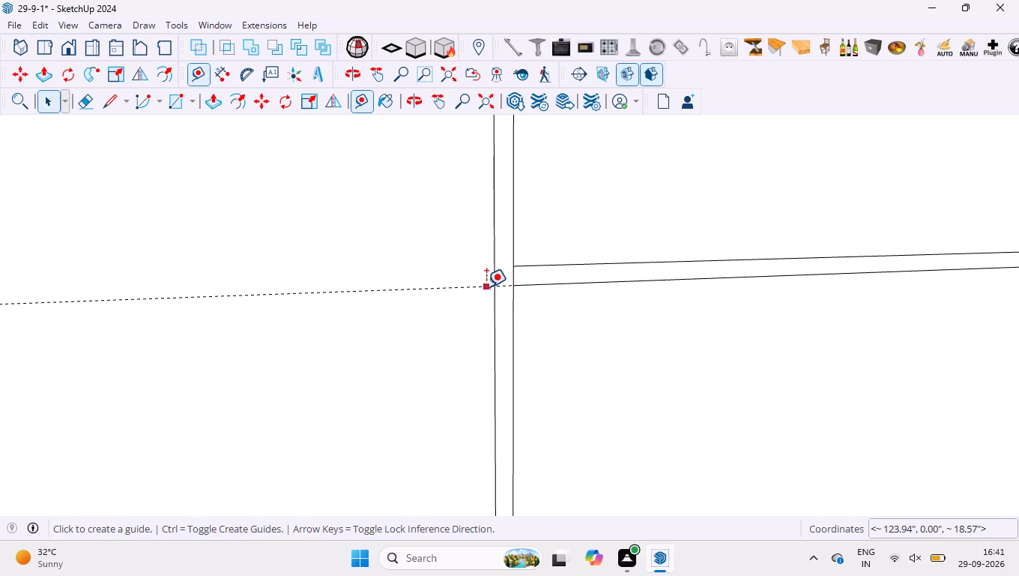
pyautogui.click(486, 286)
pyautogui.click(512, 267)
pyautogui.press('space')
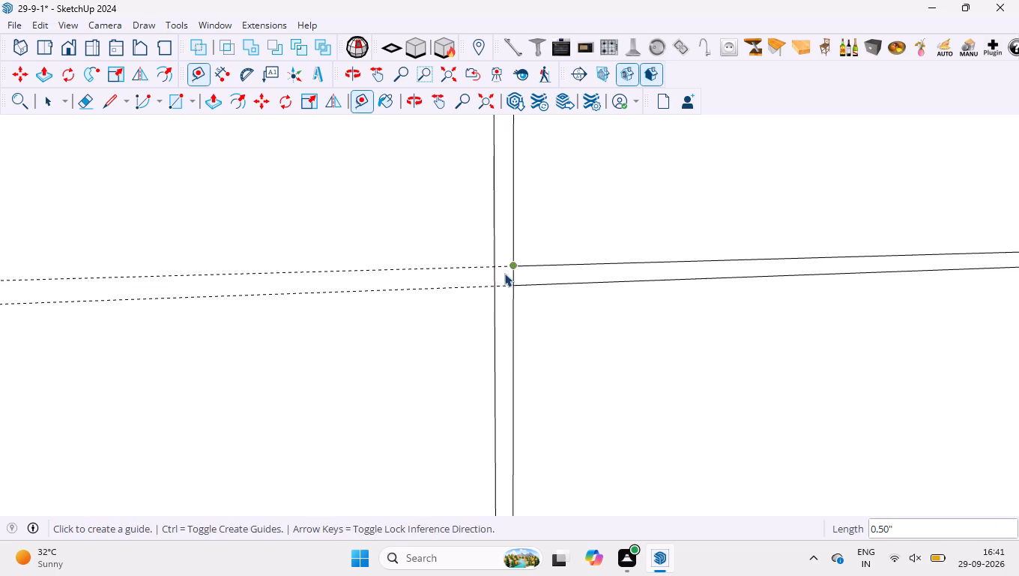
# Hide the two horizontal guides at the rightmost bay's lowest strip.
pyautogui.scroll(-10, 492, 274)
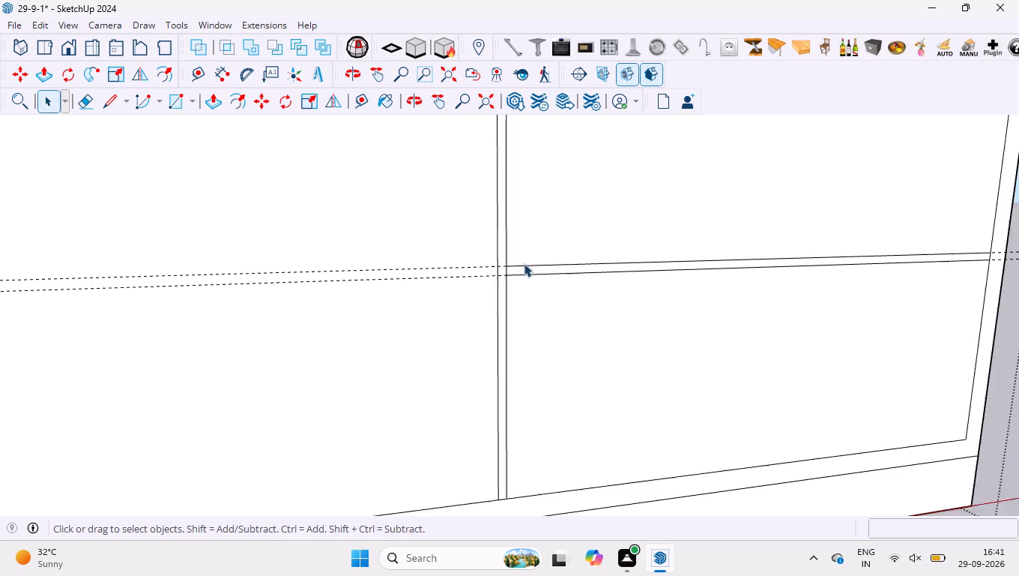
pyautogui.scroll(-5, 524, 263)
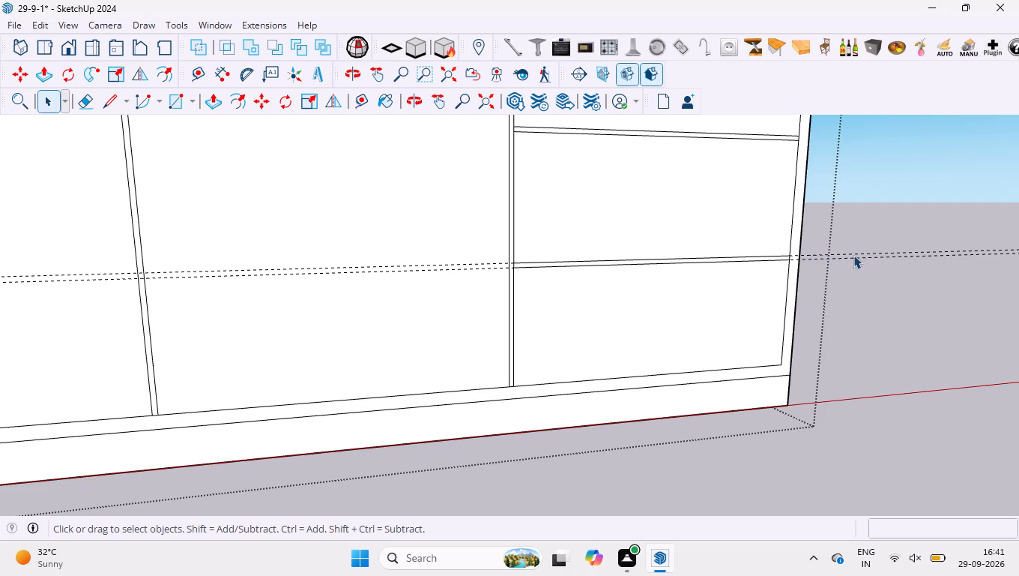
pyautogui.moveTo(886, 249); pyautogui.dragTo(862, 286)
pyautogui.rightClick(835, 255)
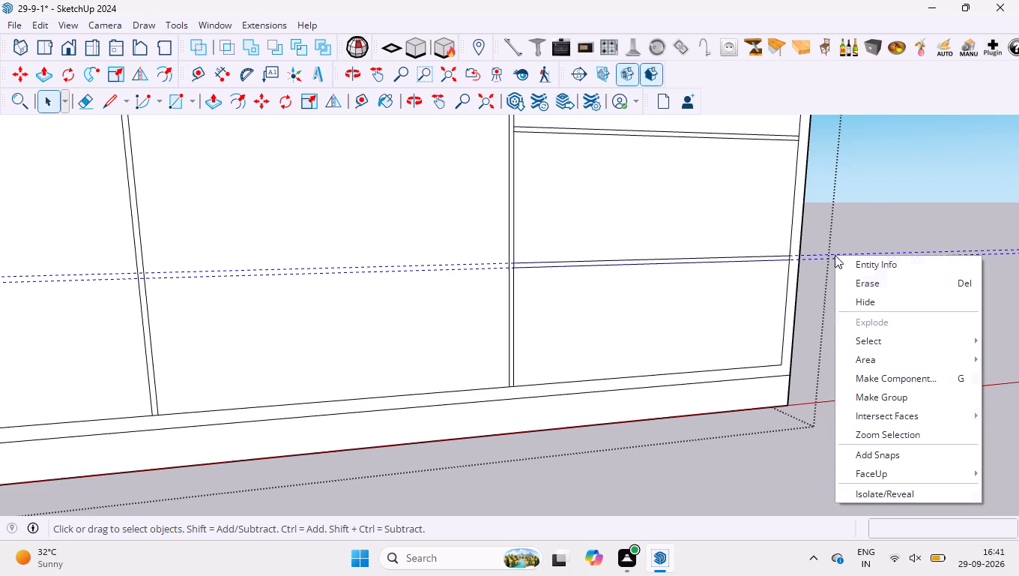
pyautogui.click(874, 304)
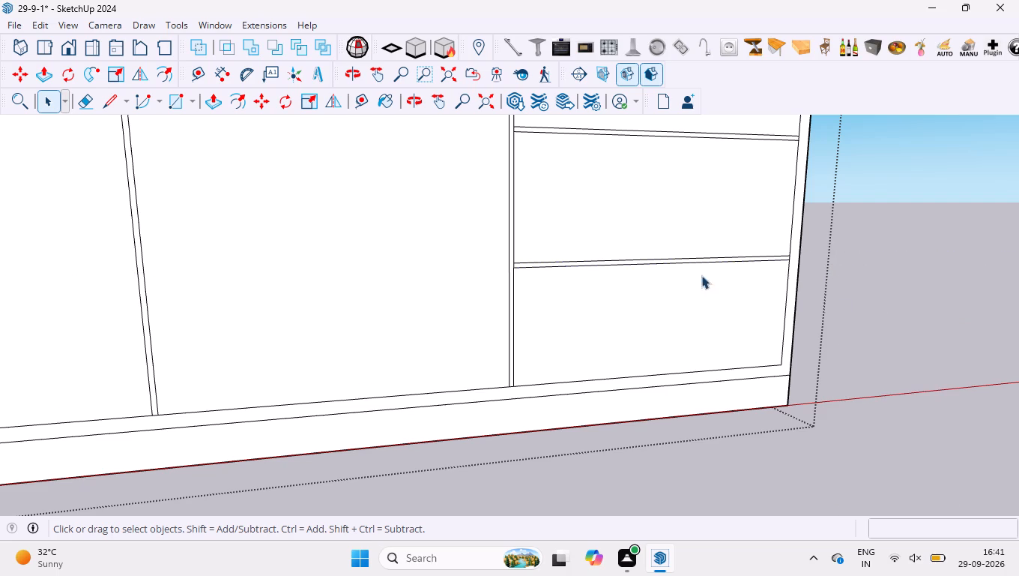
# Erase the two horizontal lines of the lowest strip in the rightmost bay.
pyautogui.press('e')
pyautogui.moveTo(640, 239); pyautogui.dragTo(651, 304)
pyautogui.press('space')
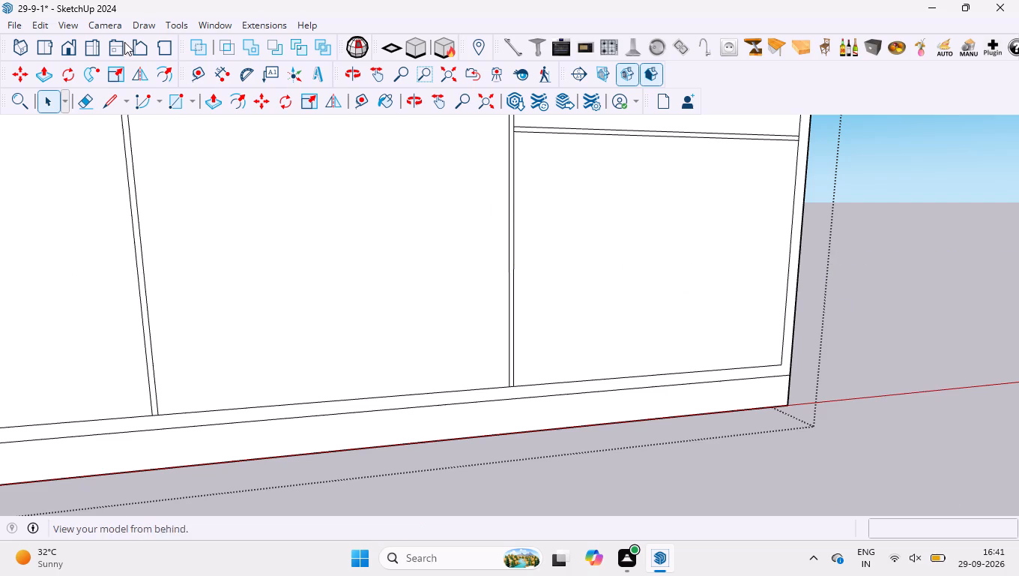
# Unhide all hidden entities to bring back the two horizontal guides.
pyautogui.click(38, 21)
pyautogui.click(139, 267)
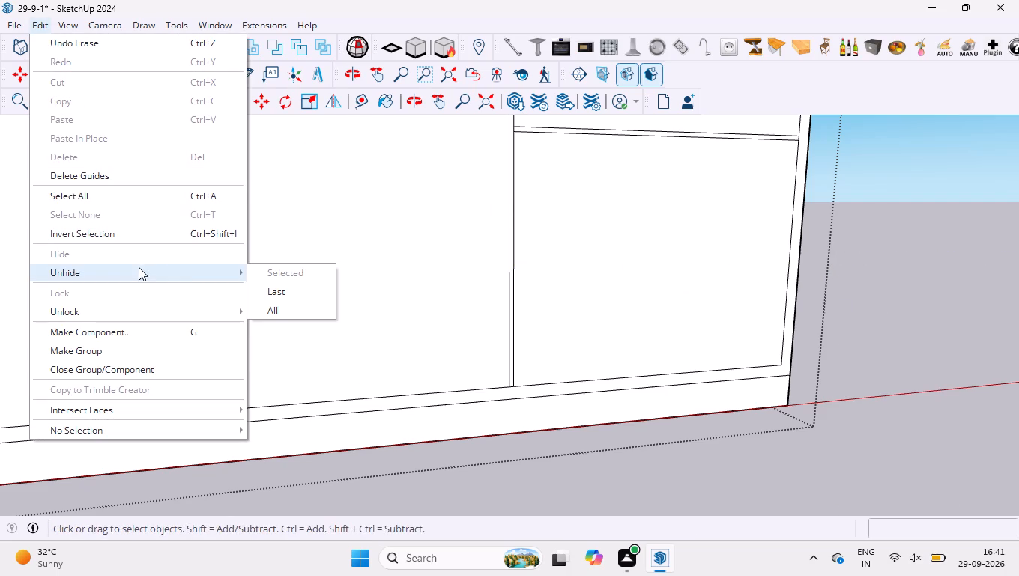
pyautogui.click(282, 307)
pyautogui.scroll(-3, 435, 309)
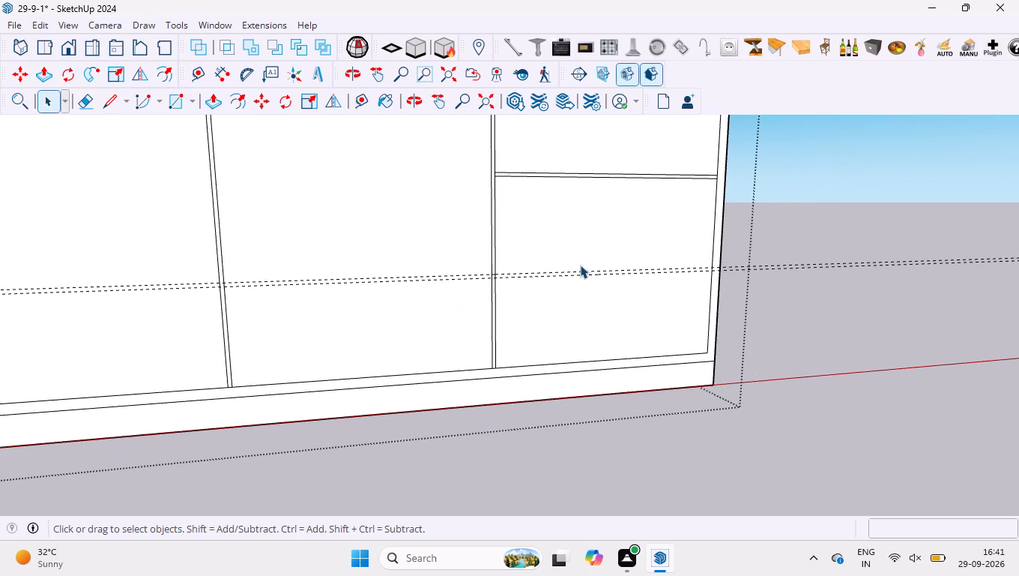
# Draw a 0.5" high rectangle between the two horizontal guides, spanning the inner width of the three right-hand bays.
pyautogui.scroll(-3, 580, 265)
pyautogui.scroll(-3, 700, 247)
pyautogui.scroll(2, 677, 269)
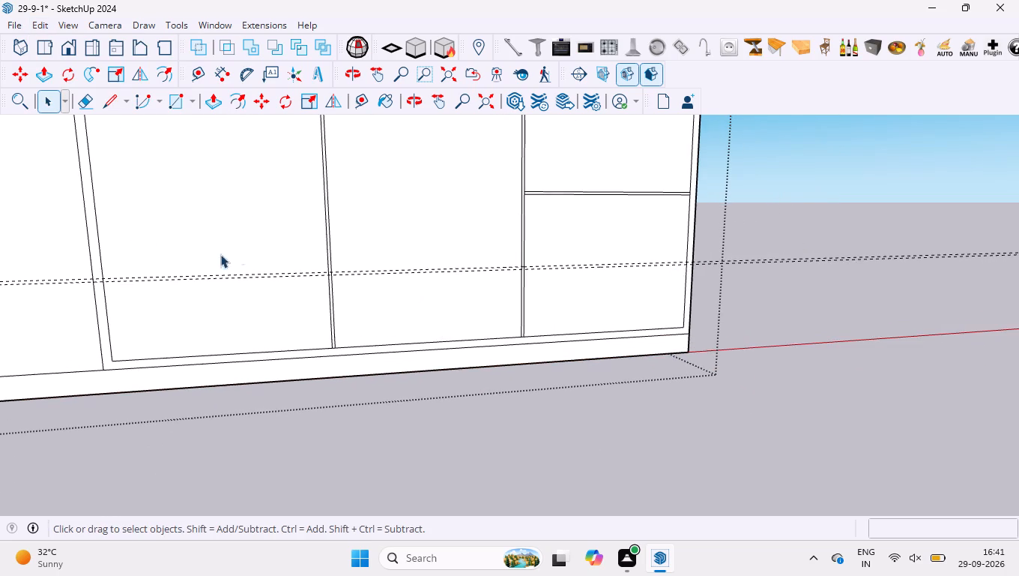
pyautogui.scroll(2, 63, 286)
pyautogui.press('r')
pyautogui.scroll(5, 140, 325)
pyautogui.scroll(5, 85, 244)
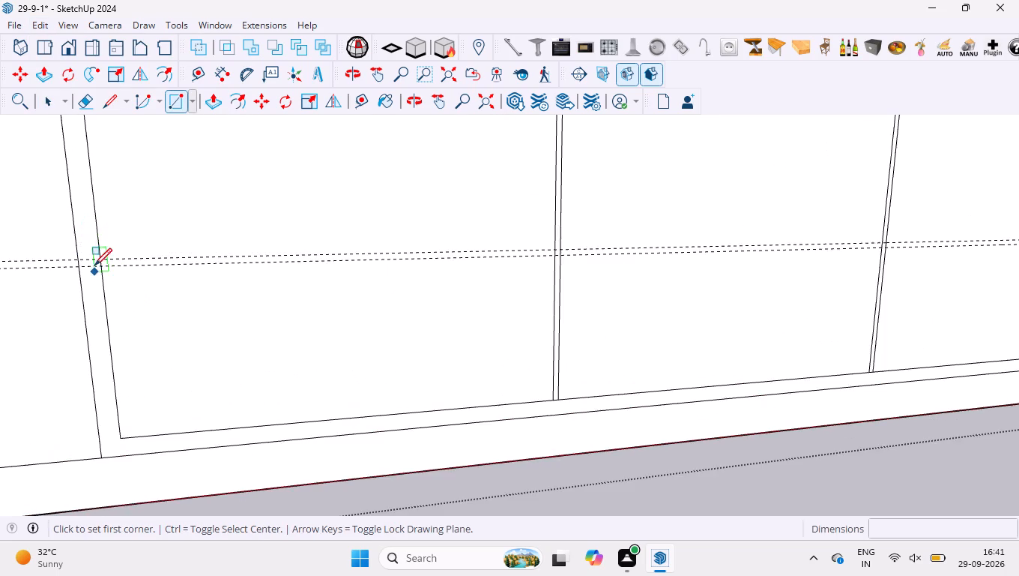
pyautogui.scroll(6, 94, 265)
pyautogui.click(108, 253)
pyautogui.scroll(-7, 115, 253)
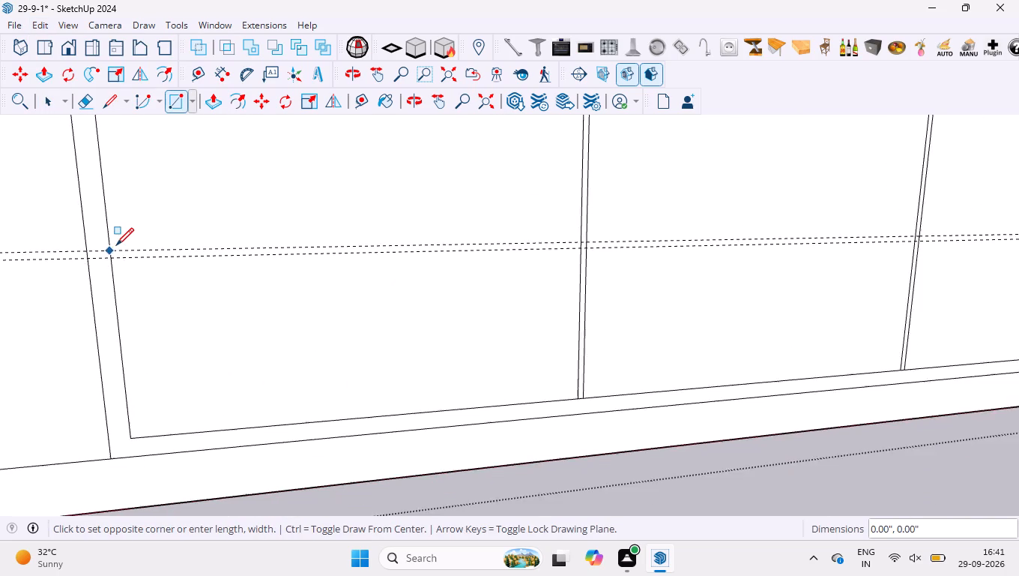
pyautogui.scroll(-9, 116, 245)
pyautogui.scroll(4, 873, 268)
pyautogui.scroll(7, 789, 251)
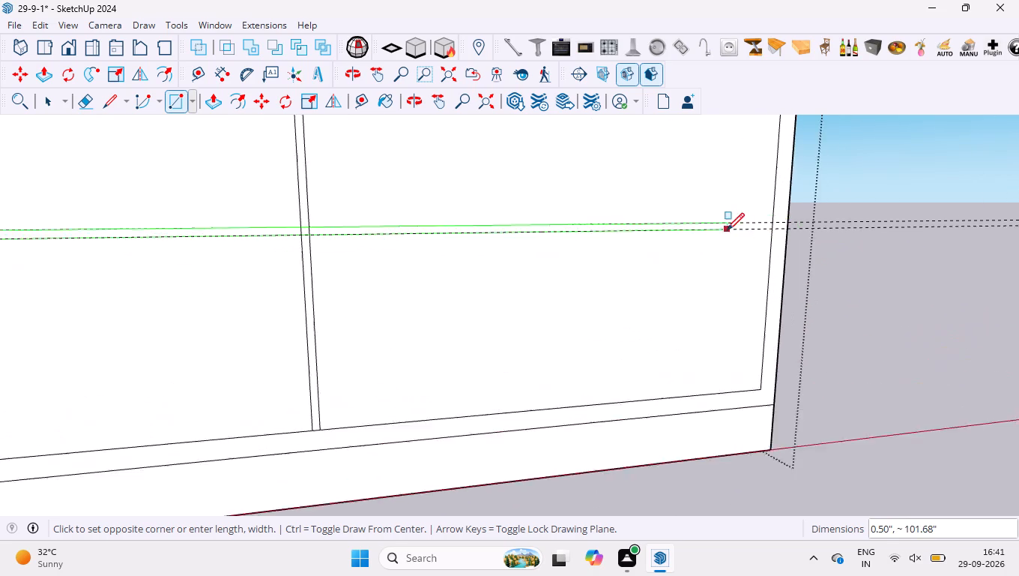
pyautogui.scroll(17, 727, 230)
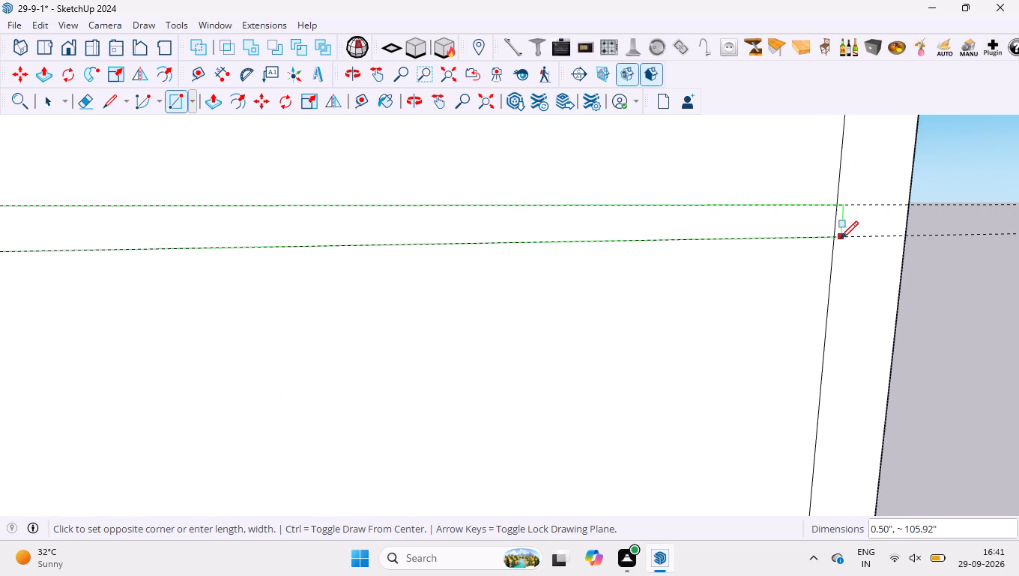
pyautogui.click(834, 238)
pyautogui.press('v')
# Erase the two horizontal guides that extend beyond the cabinet's side.
pyautogui.scroll(-7, 789, 226)
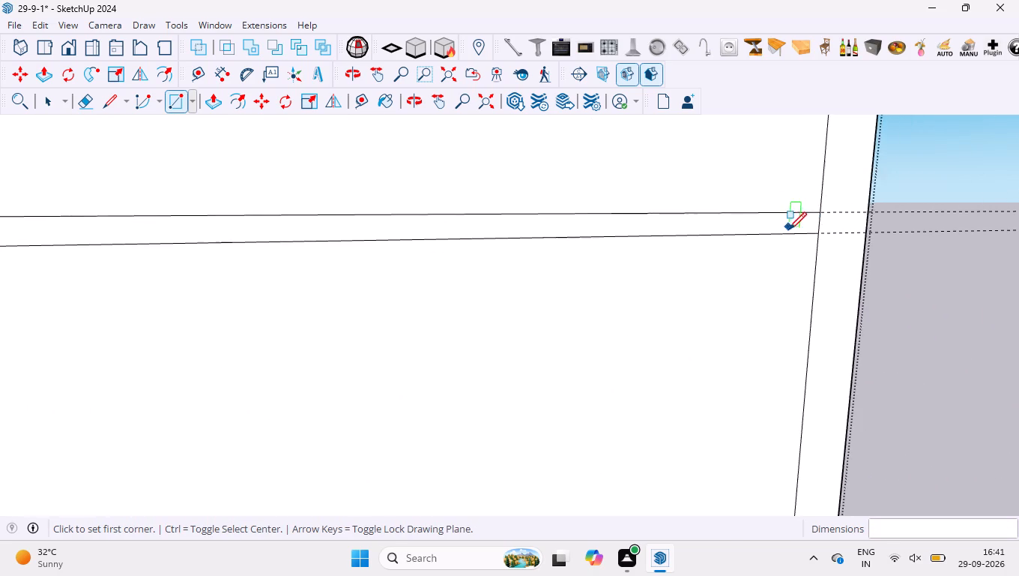
pyautogui.scroll(-19, 789, 229)
pyautogui.press('e')
pyautogui.moveTo(883, 233); pyautogui.dragTo(883, 232)
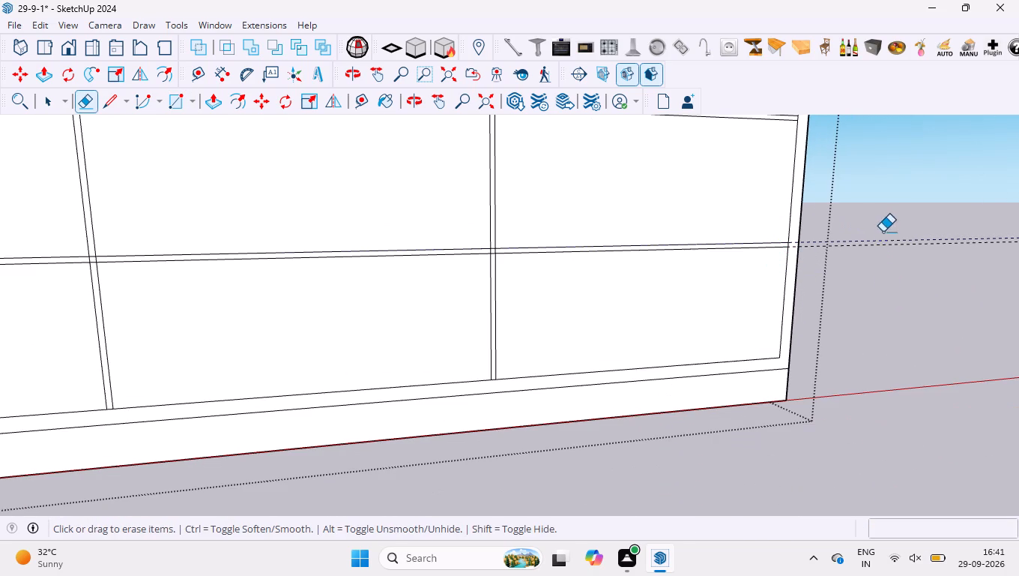
pyautogui.moveTo(883, 232); pyautogui.dragTo(882, 290)
# Erase the new strip's horizontal line segments where they cross the two vertical dividers.
pyautogui.scroll(20, 483, 235)
pyautogui.scroll(3, 483, 235)
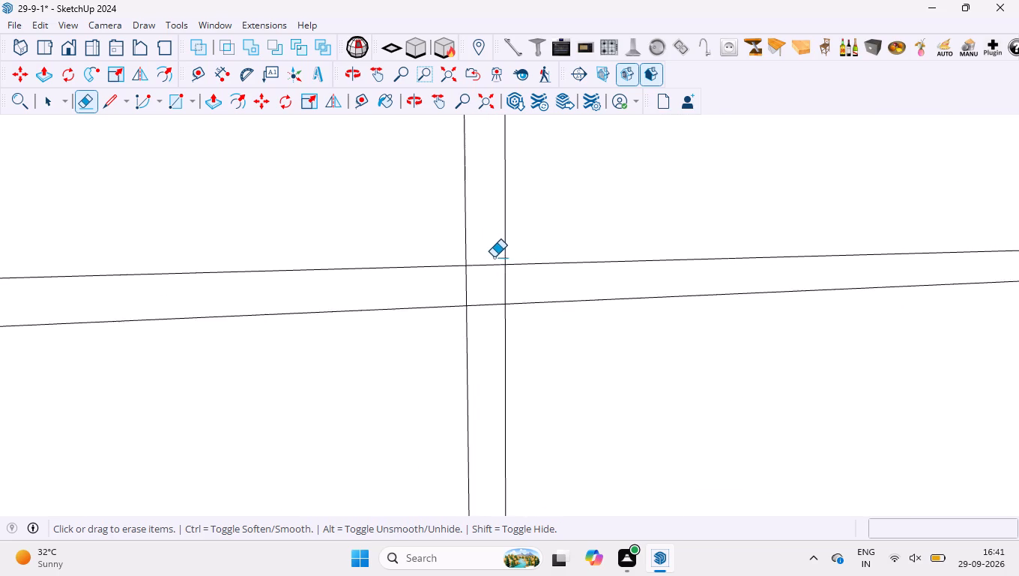
pyautogui.scroll(2, 494, 257)
pyautogui.moveTo(494, 254); pyautogui.dragTo(486, 360)
pyautogui.scroll(-15, 701, 244)
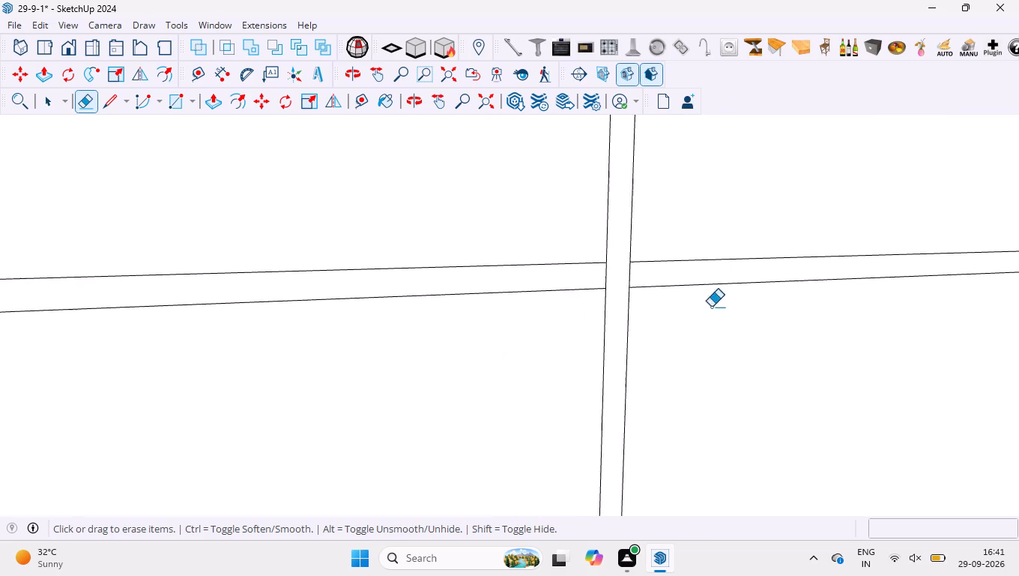
pyautogui.scroll(-12, 711, 307)
pyautogui.scroll(-10, 750, 266)
pyautogui.scroll(5, 474, 265)
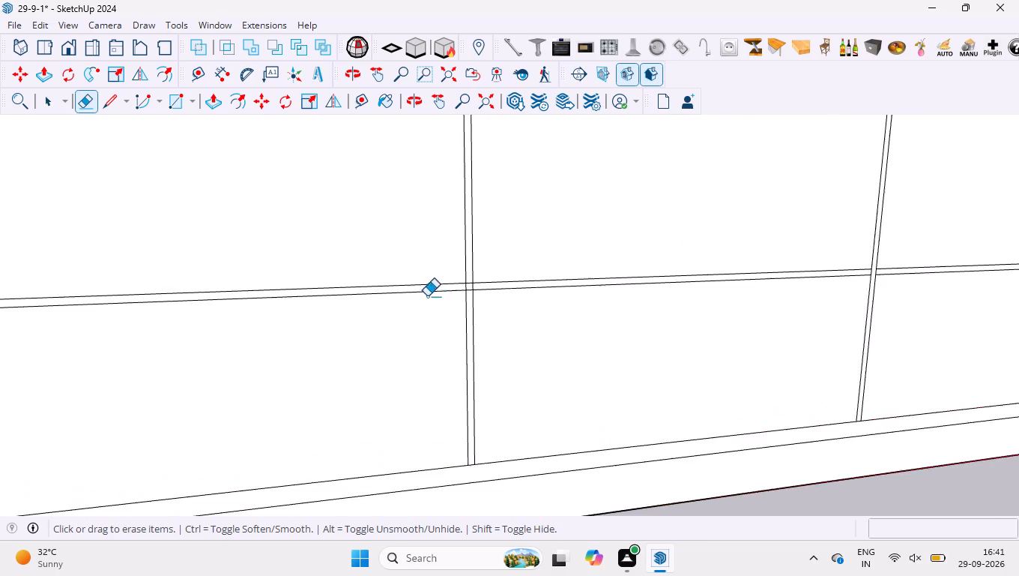
pyautogui.scroll(20, 427, 296)
pyautogui.scroll(9, 427, 296)
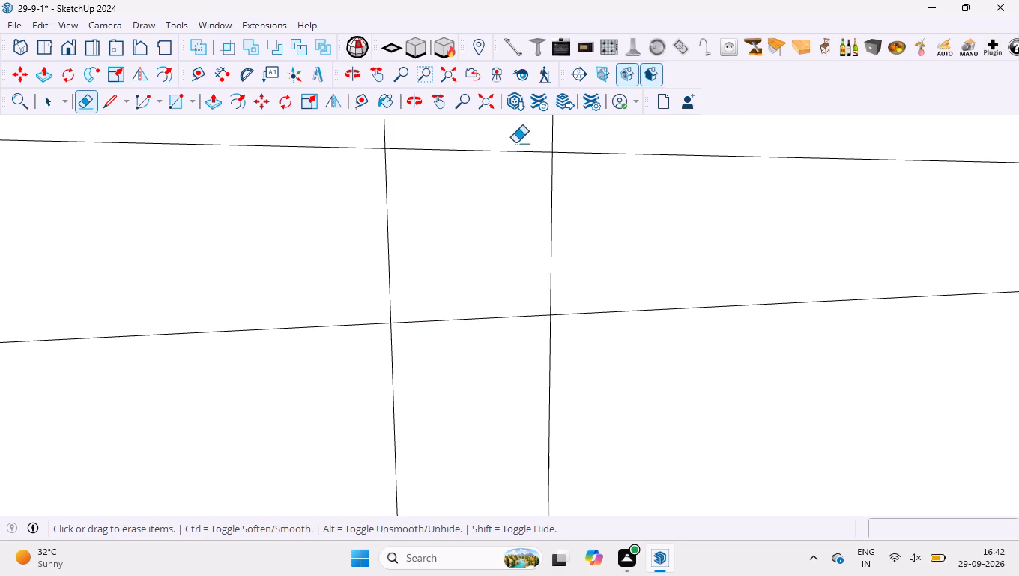
pyautogui.moveTo(515, 139); pyautogui.dragTo(502, 364)
pyautogui.scroll(-2, 456, 305)
pyautogui.press('space')
# Measure the width of the vertical divider beside the rightmost bay, at the strip between compartments.
pyautogui.scroll(-10, 459, 295)
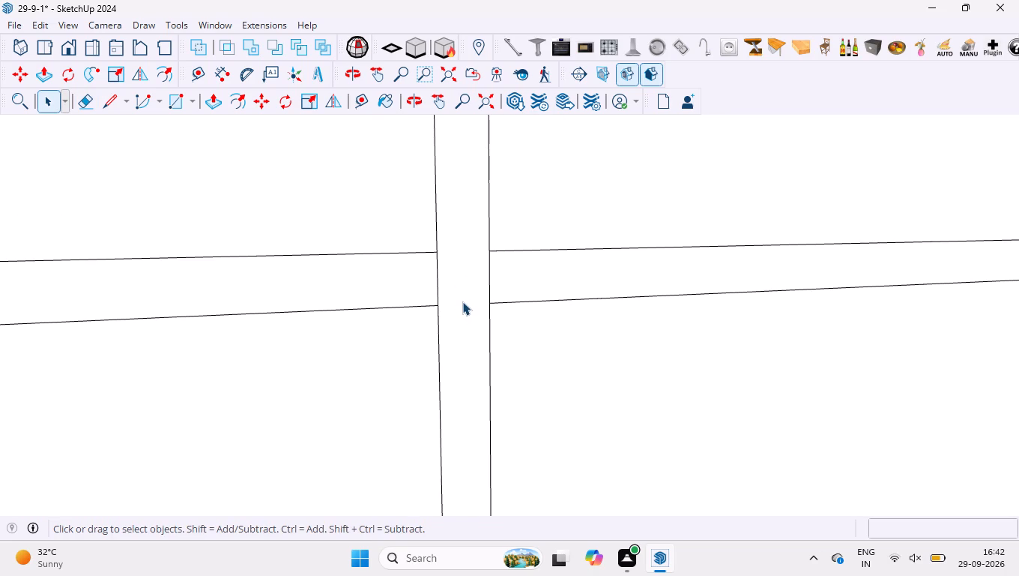
pyautogui.scroll(-3, 478, 349)
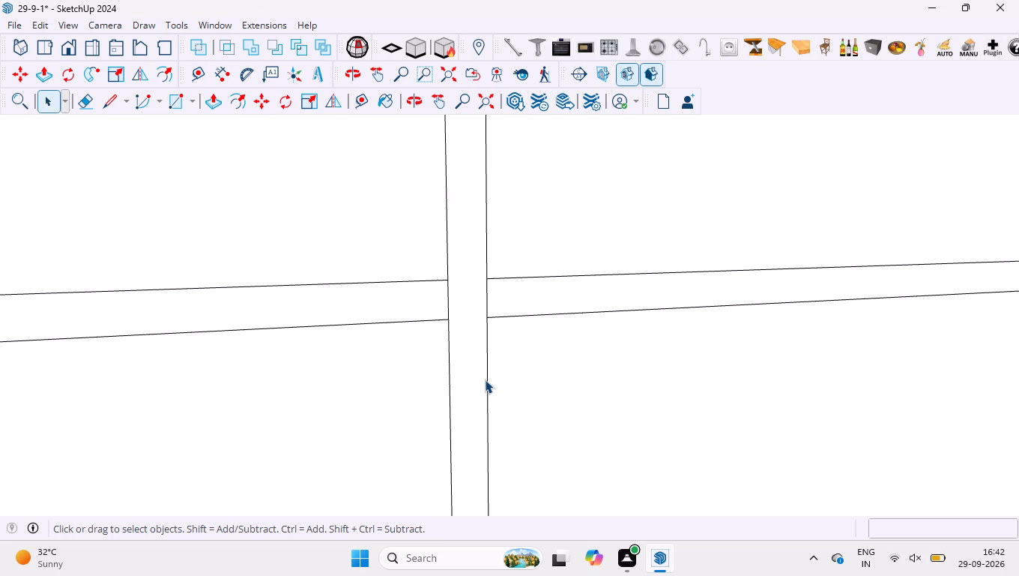
pyautogui.scroll(-5, 644, 404)
pyautogui.scroll(-6, 630, 331)
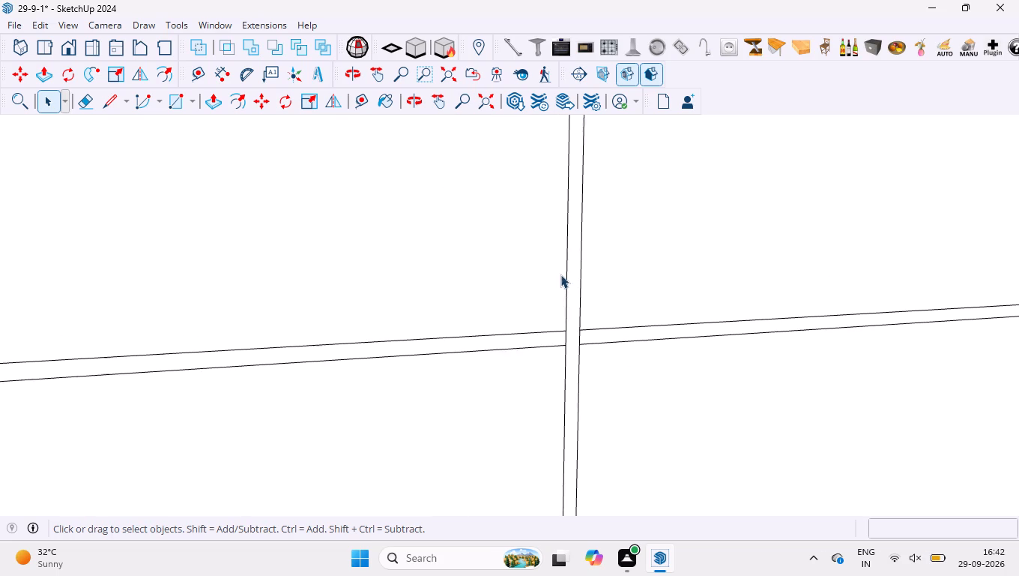
pyautogui.scroll(-18, 560, 274)
pyautogui.scroll(-4, 604, 302)
pyautogui.scroll(-5, 695, 283)
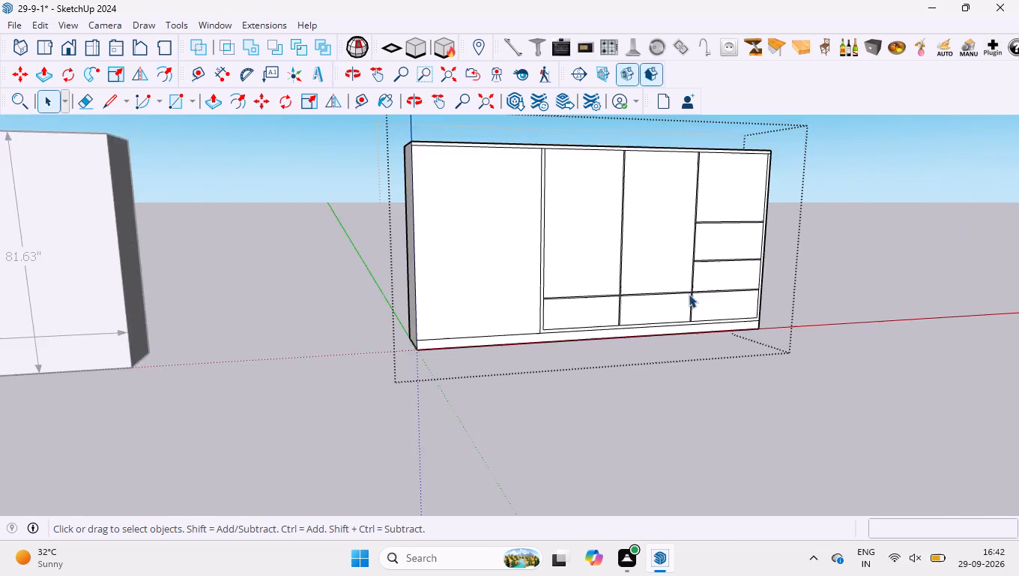
pyautogui.scroll(2, 785, 195)
pyautogui.scroll(1, 699, 217)
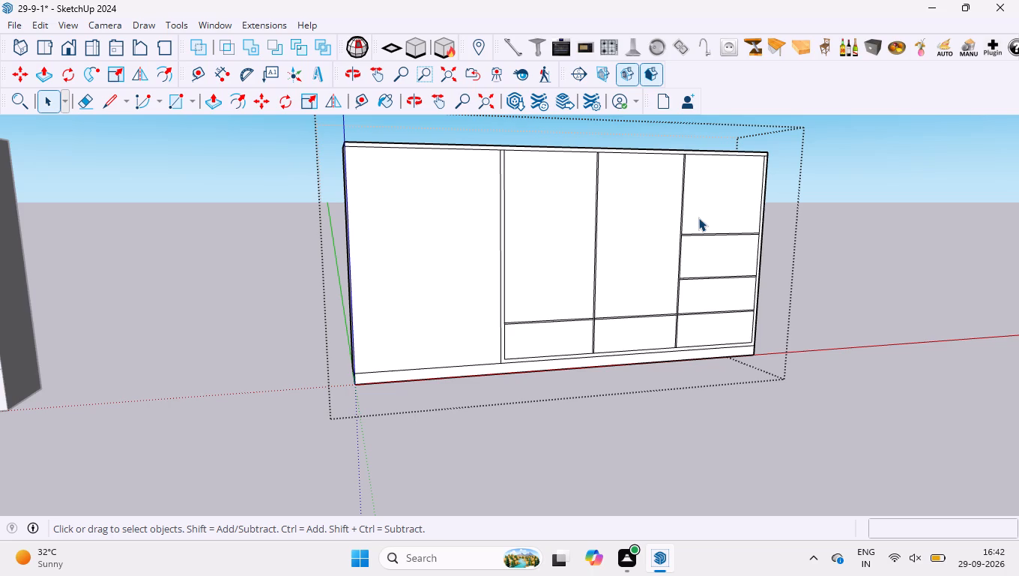
pyautogui.scroll(15, 691, 257)
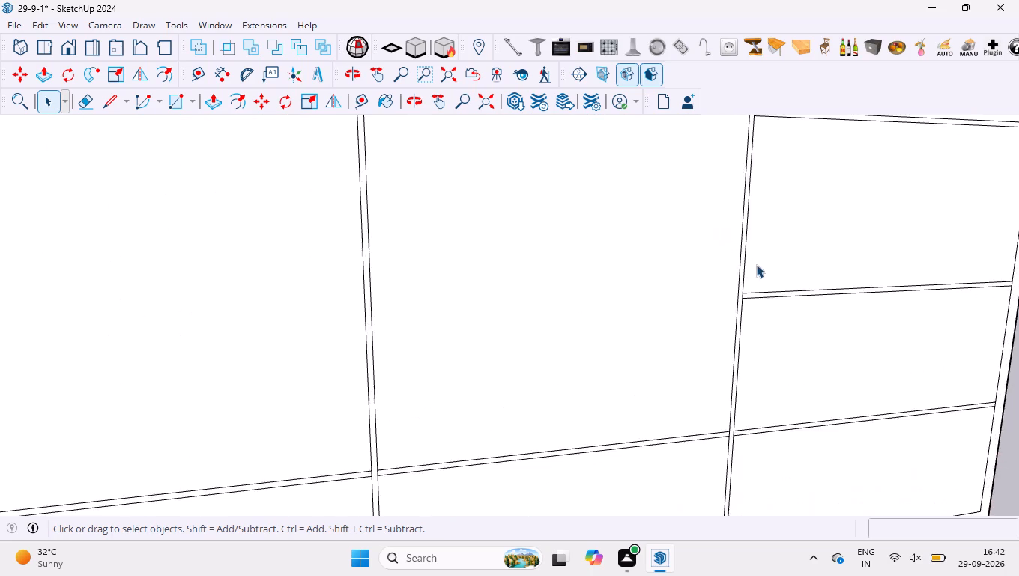
pyautogui.scroll(20, 756, 264)
pyautogui.scroll(5, 756, 264)
pyautogui.scroll(1, 727, 333)
pyautogui.moveTo(727, 333); pyautogui.dragTo(726, 333, button='middle')
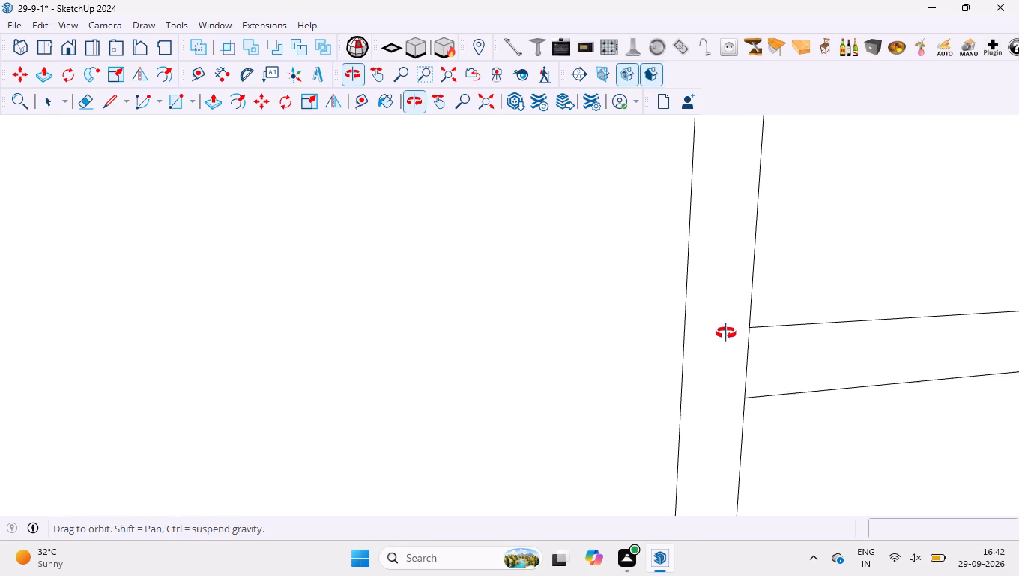
pyautogui.moveTo(726, 333); pyautogui.dragTo(689, 306, button='middle')
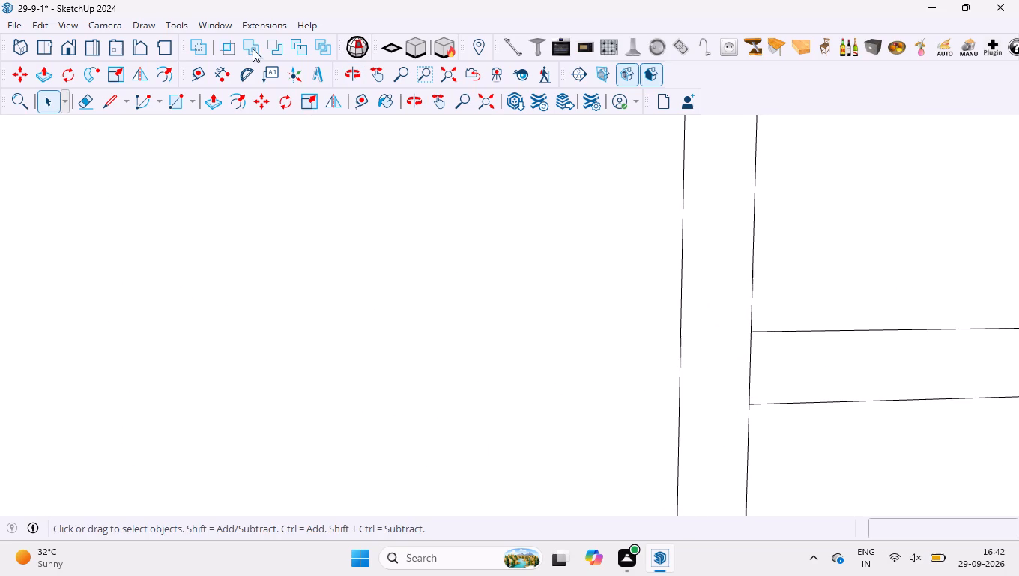
pyautogui.click(225, 75)
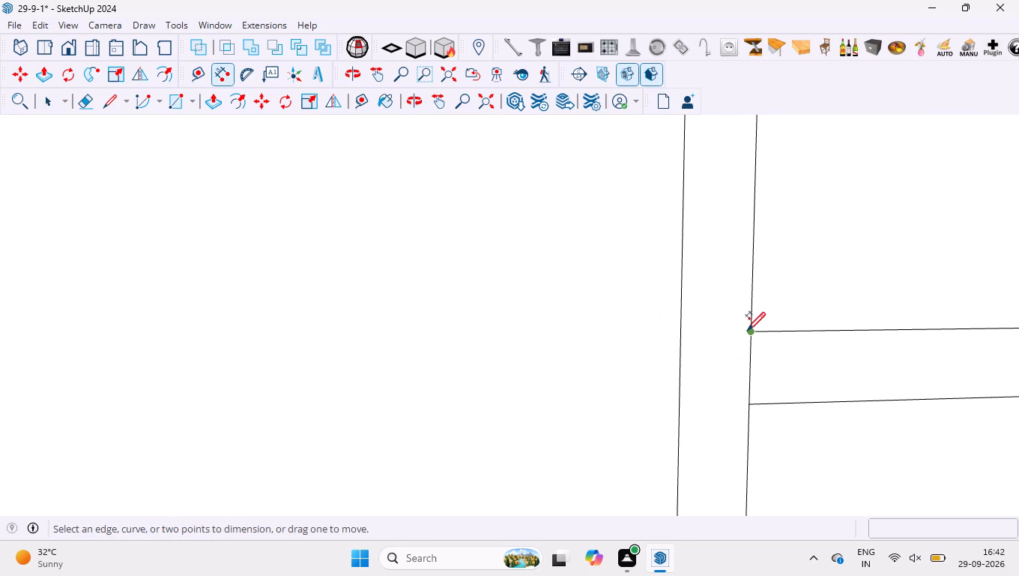
pyautogui.click(748, 333)
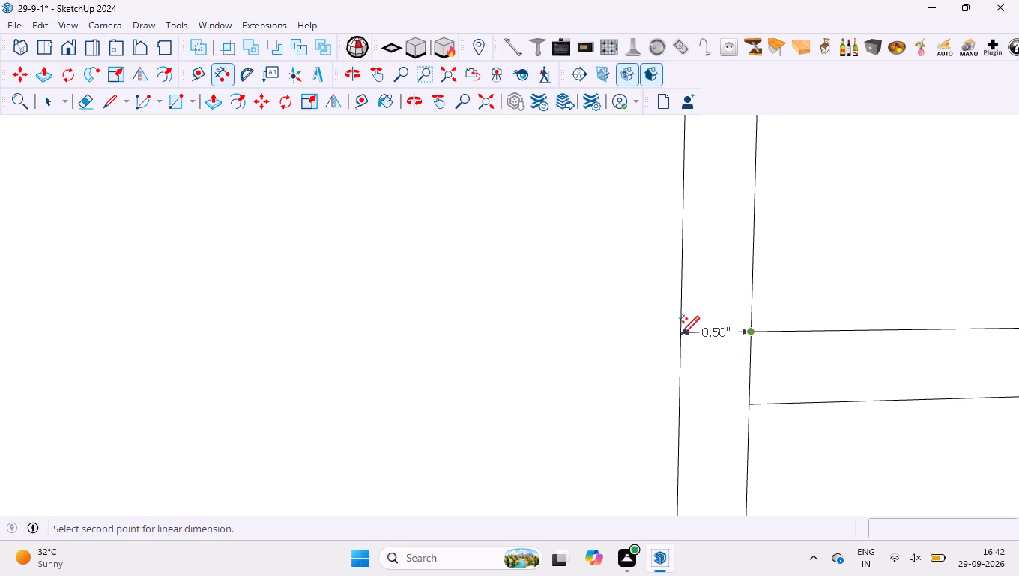
pyautogui.press('space')
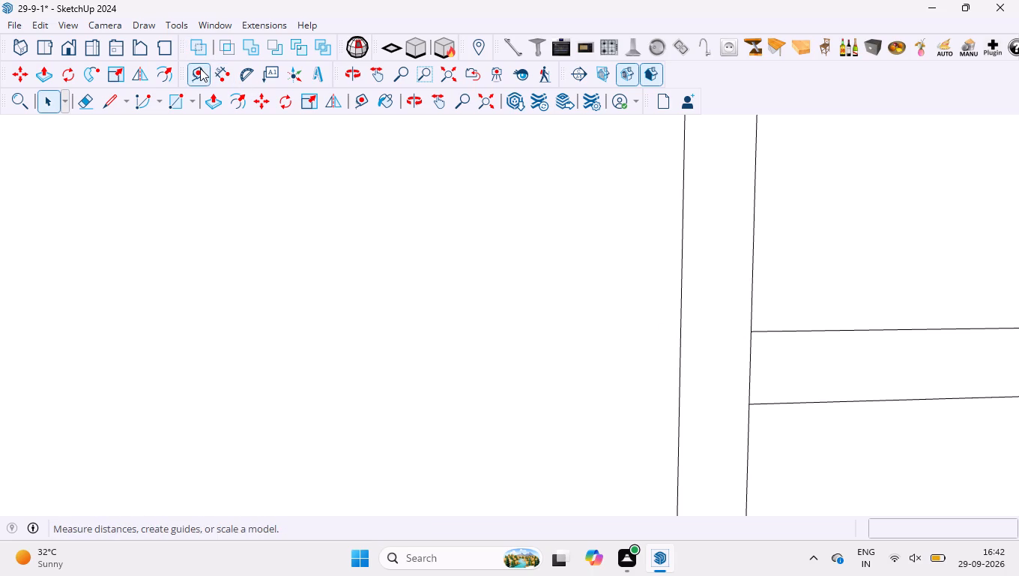
# Place a vertical guide 0.25" inside the divider from its edge facing the rightmost bay.
pyautogui.click(195, 72)
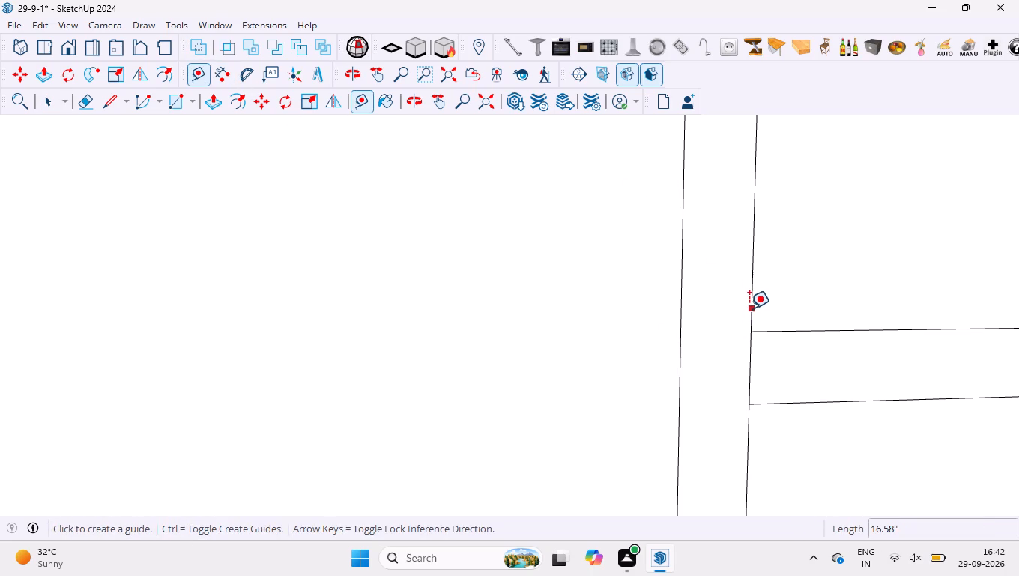
pyautogui.click(749, 308)
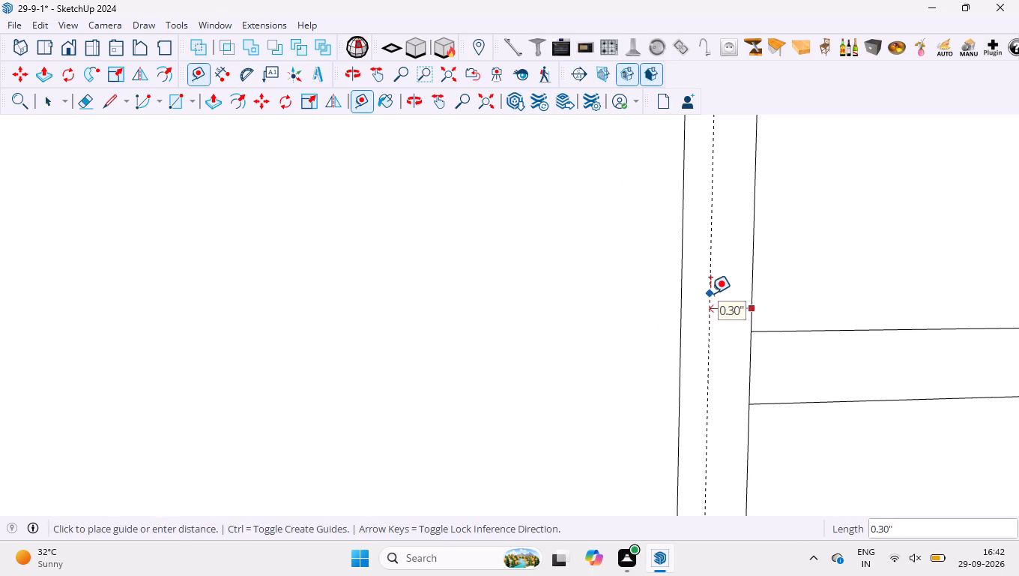
pyautogui.write('0.3')
pyautogui.press('BackSpace')
pyautogui.write('24')
pyautogui.press('BackSpace')
pyautogui.write('5"')
pyautogui.press('Return')
pyautogui.press('space')
pyautogui.scroll(-9, 721, 287)
pyautogui.scroll(4, 759, 358)
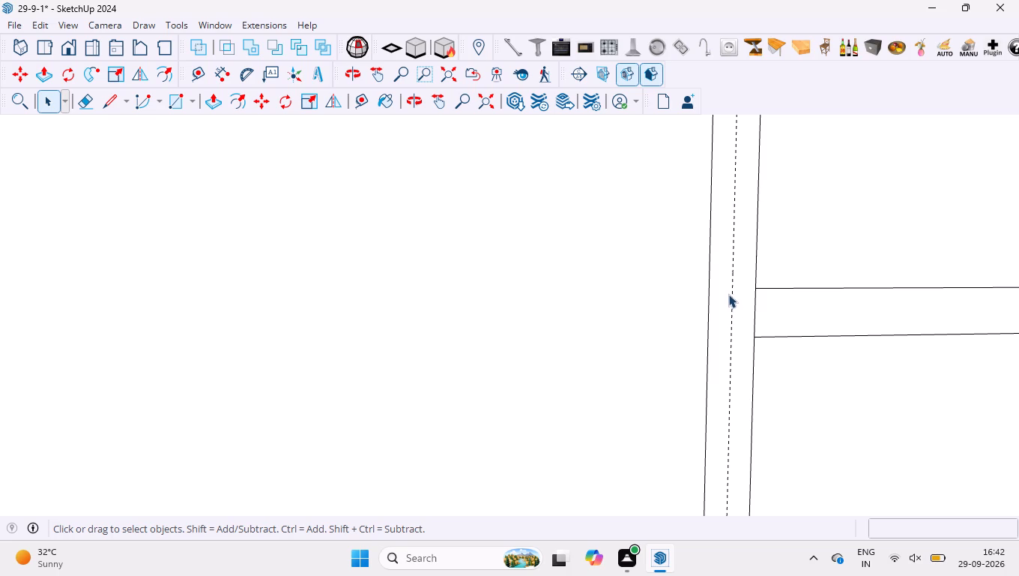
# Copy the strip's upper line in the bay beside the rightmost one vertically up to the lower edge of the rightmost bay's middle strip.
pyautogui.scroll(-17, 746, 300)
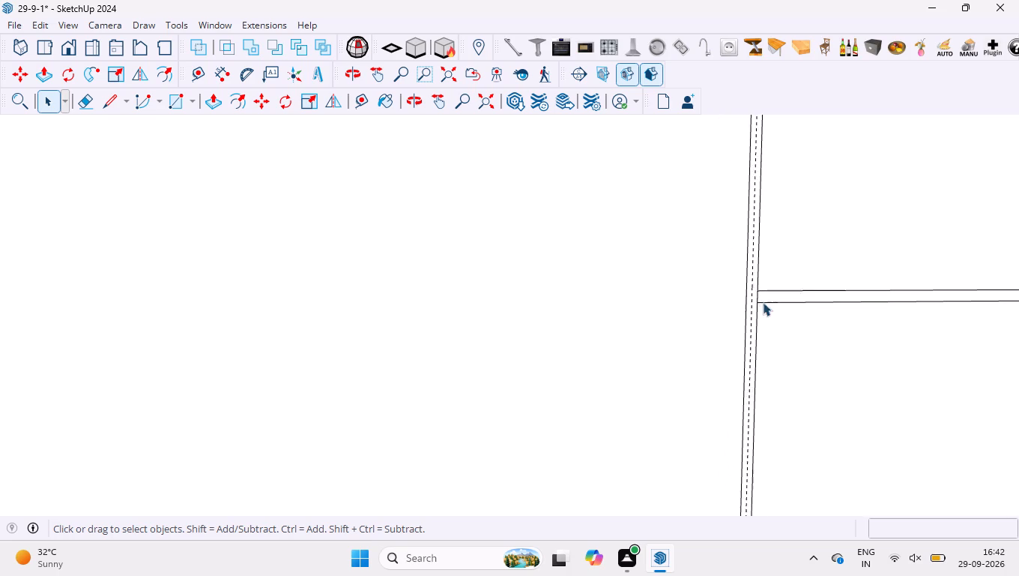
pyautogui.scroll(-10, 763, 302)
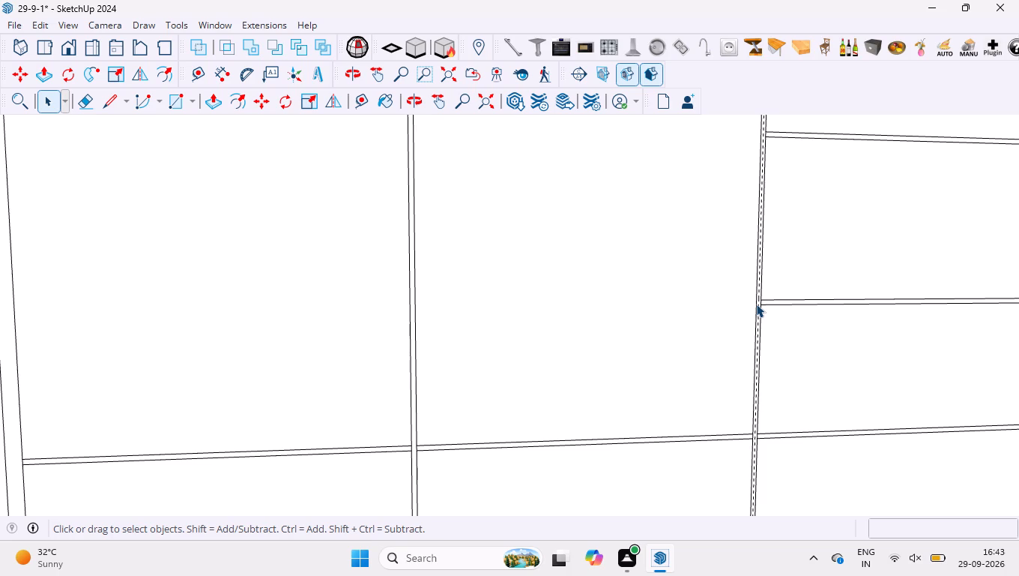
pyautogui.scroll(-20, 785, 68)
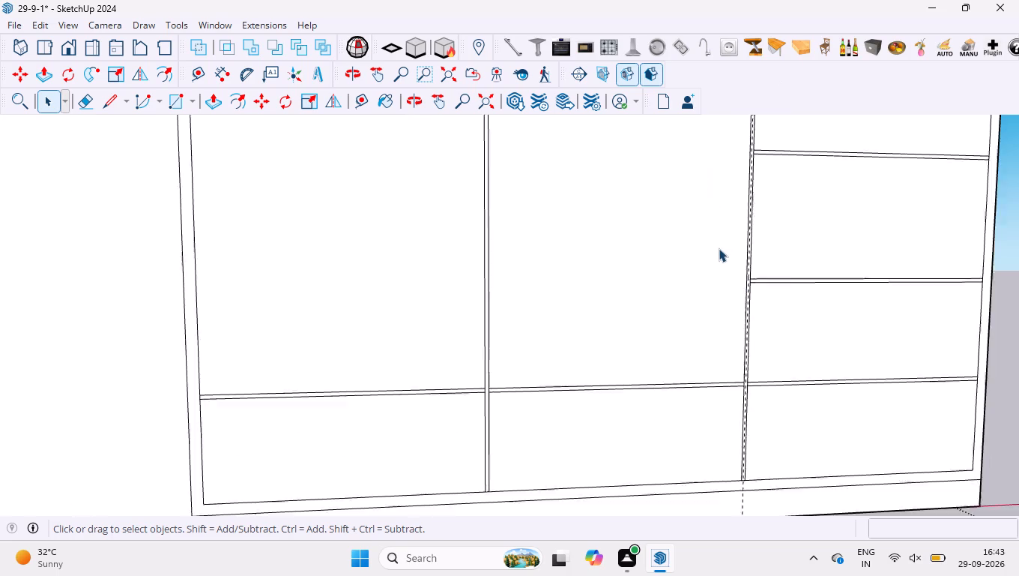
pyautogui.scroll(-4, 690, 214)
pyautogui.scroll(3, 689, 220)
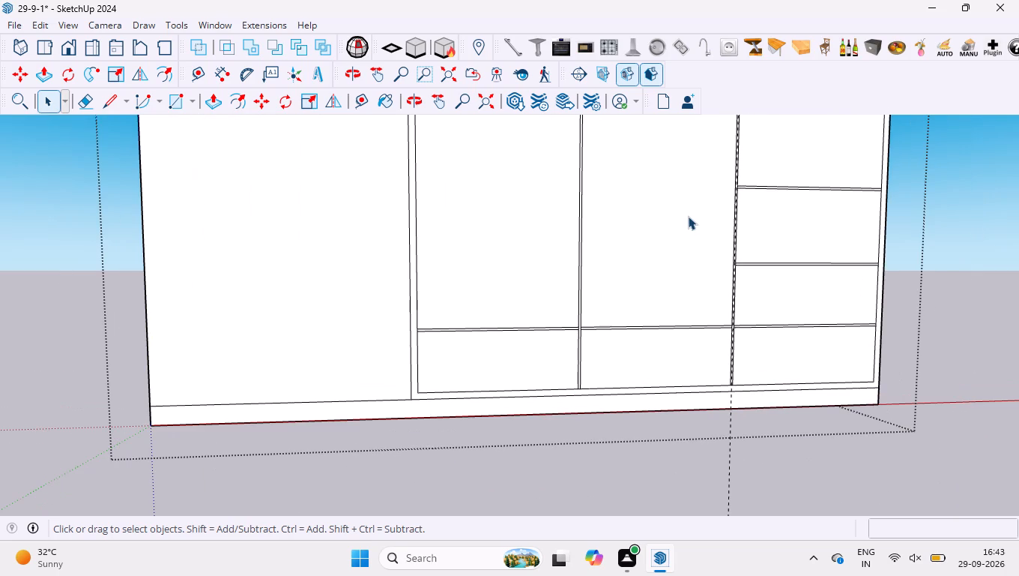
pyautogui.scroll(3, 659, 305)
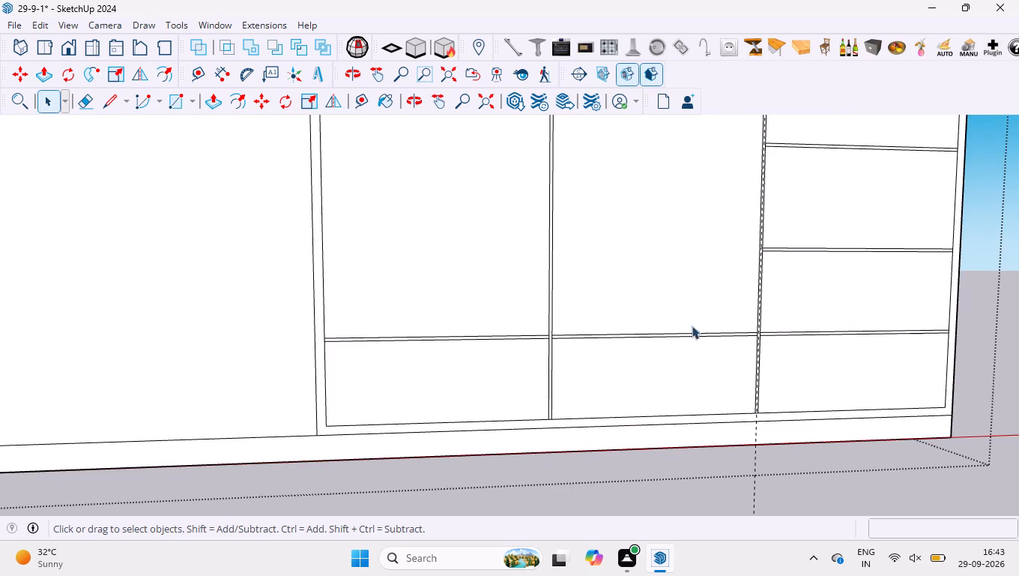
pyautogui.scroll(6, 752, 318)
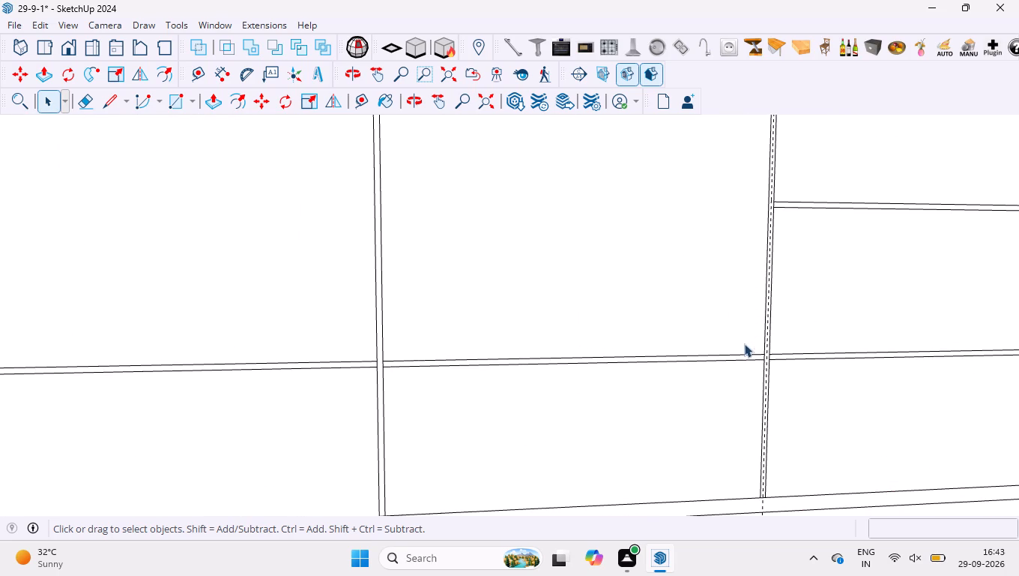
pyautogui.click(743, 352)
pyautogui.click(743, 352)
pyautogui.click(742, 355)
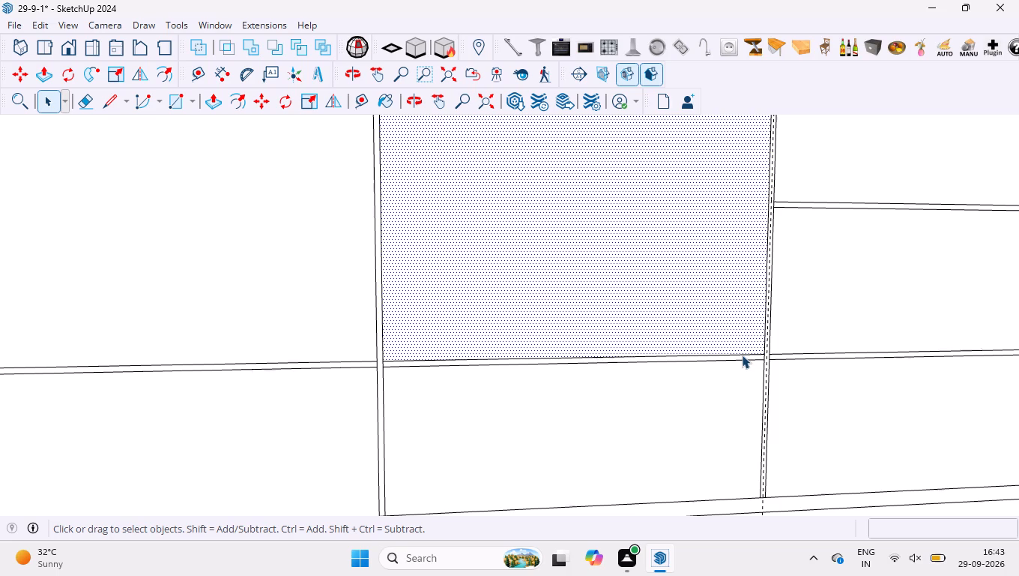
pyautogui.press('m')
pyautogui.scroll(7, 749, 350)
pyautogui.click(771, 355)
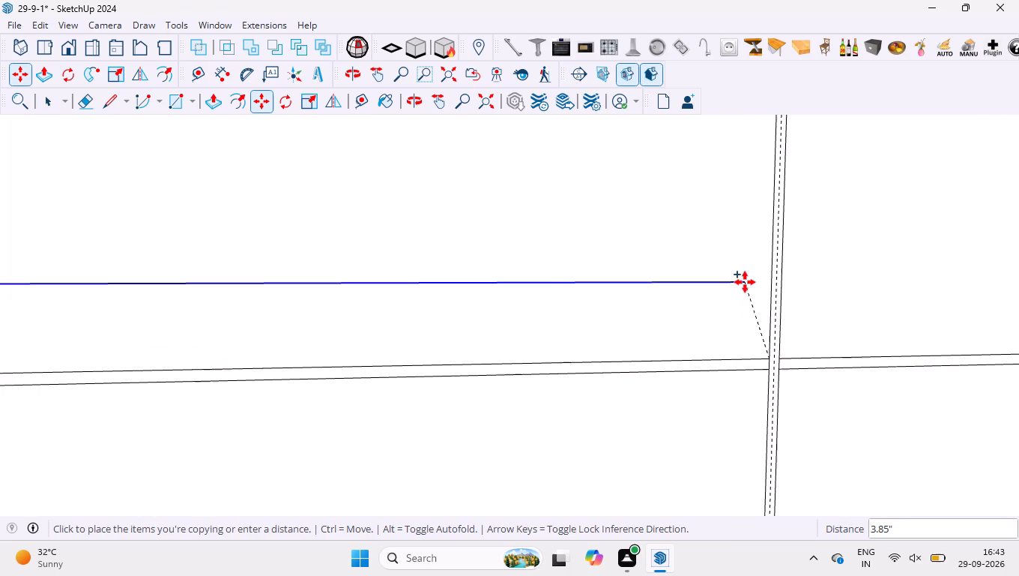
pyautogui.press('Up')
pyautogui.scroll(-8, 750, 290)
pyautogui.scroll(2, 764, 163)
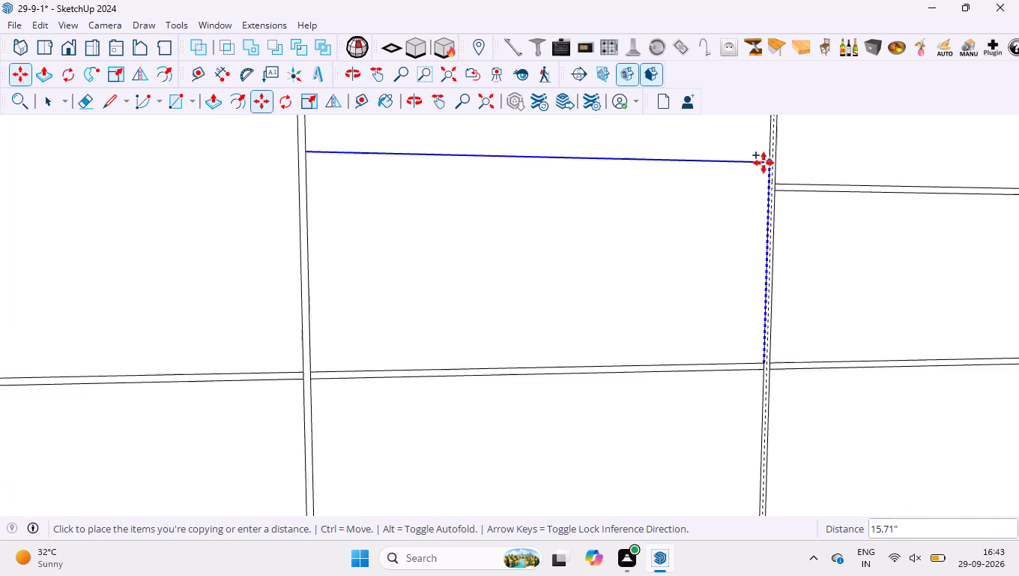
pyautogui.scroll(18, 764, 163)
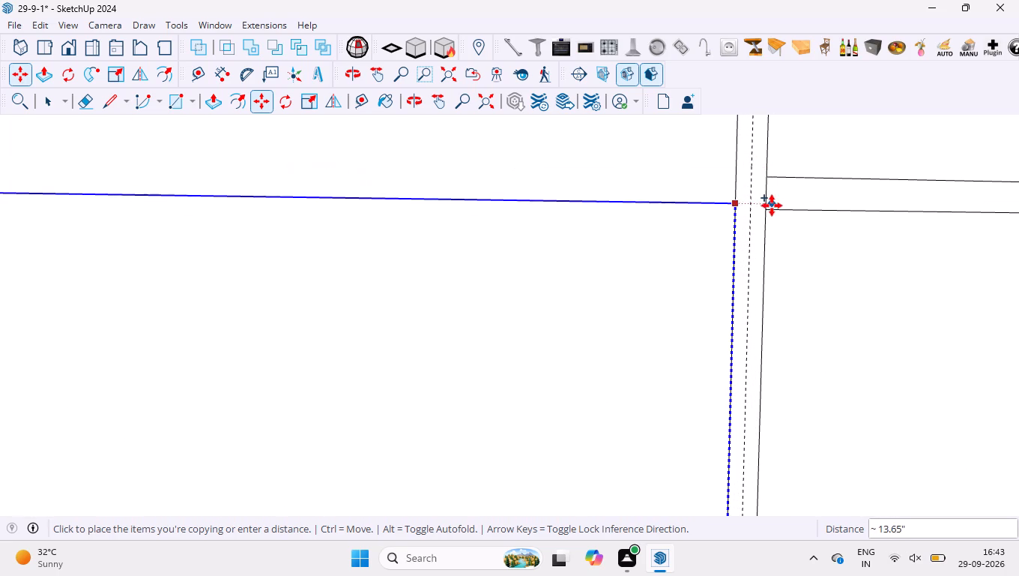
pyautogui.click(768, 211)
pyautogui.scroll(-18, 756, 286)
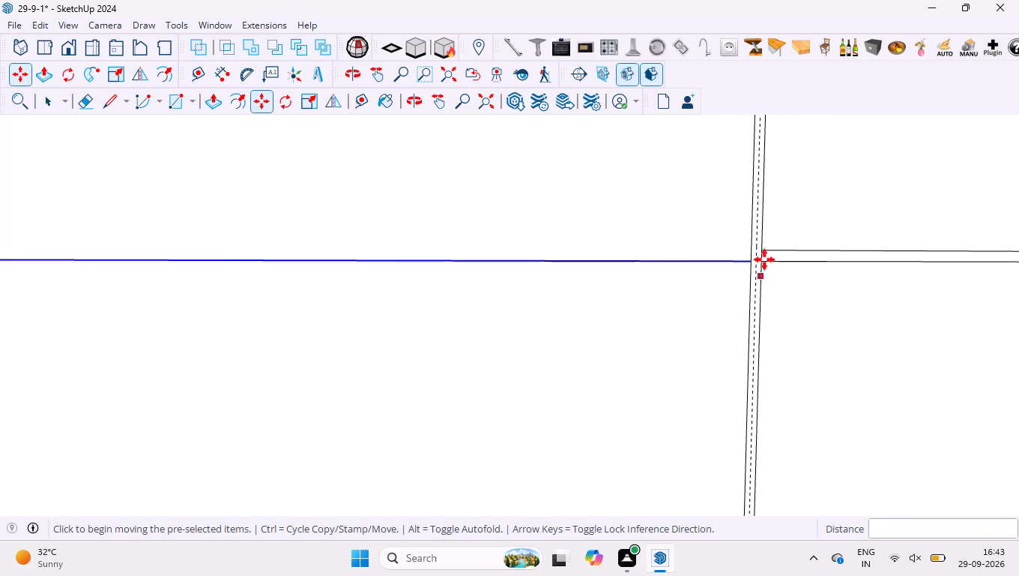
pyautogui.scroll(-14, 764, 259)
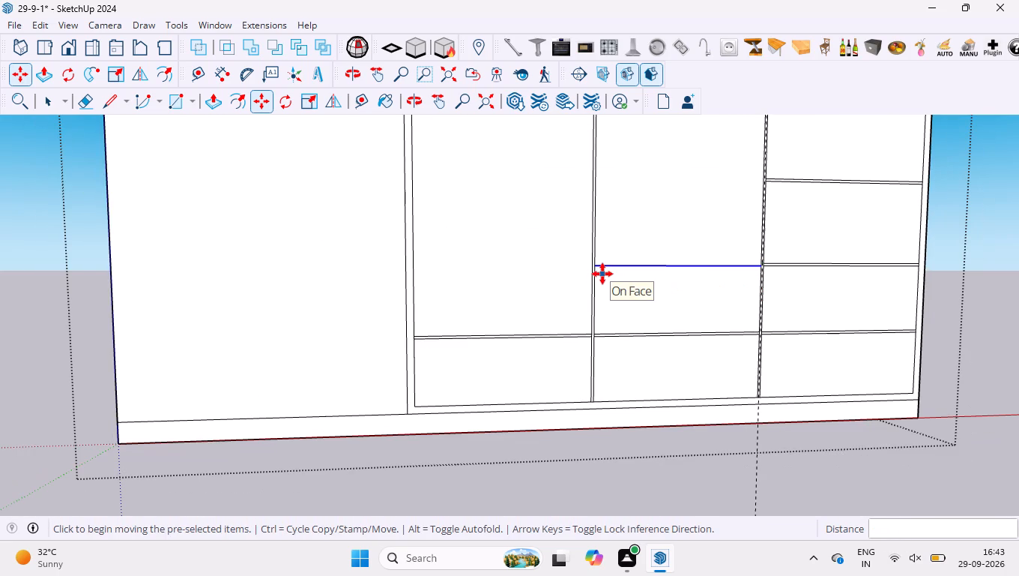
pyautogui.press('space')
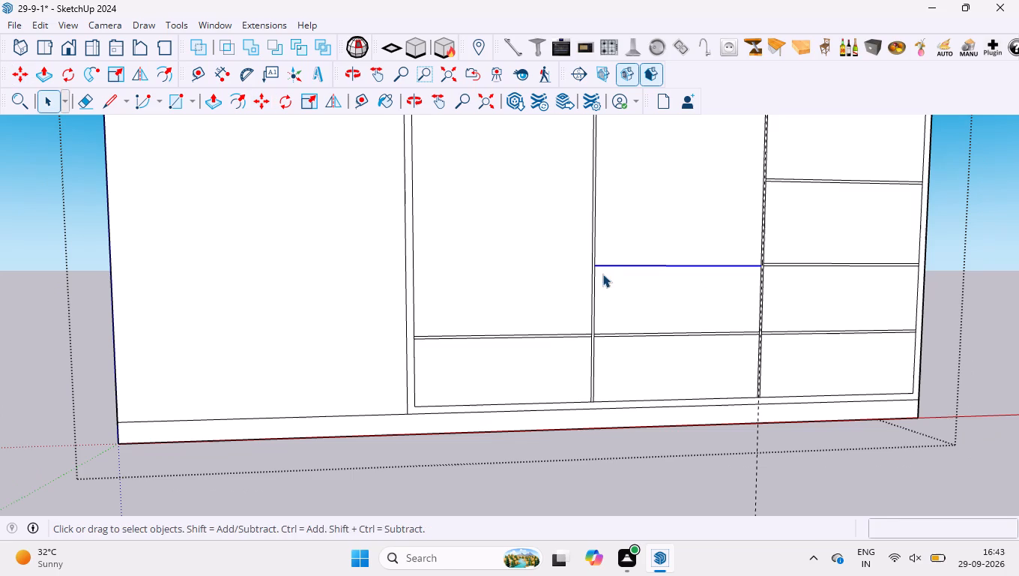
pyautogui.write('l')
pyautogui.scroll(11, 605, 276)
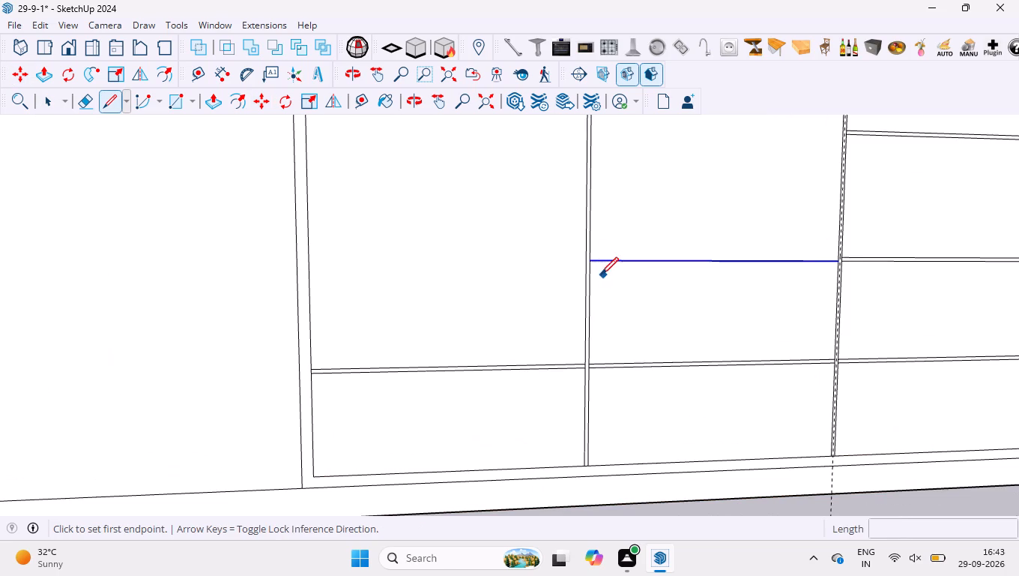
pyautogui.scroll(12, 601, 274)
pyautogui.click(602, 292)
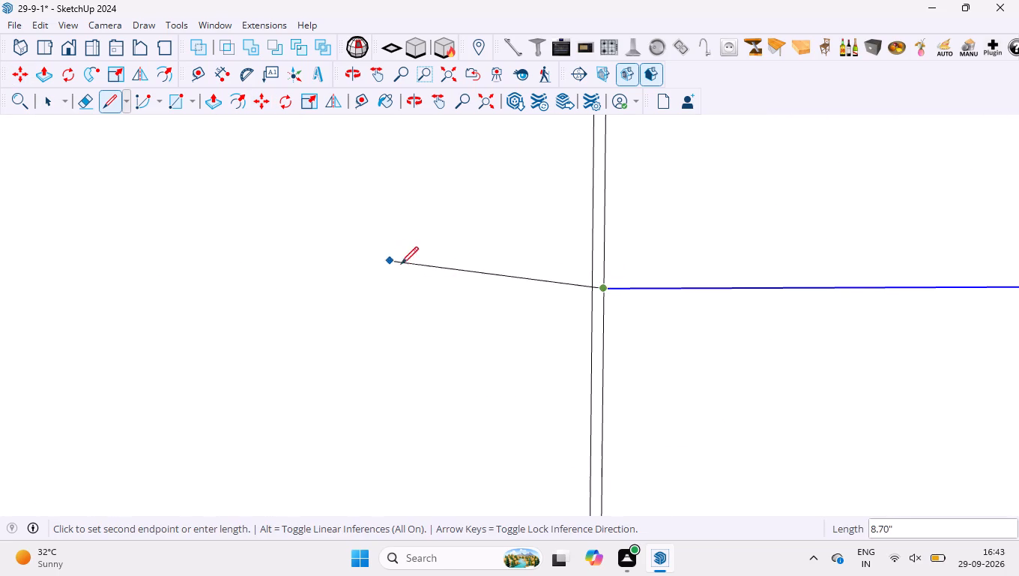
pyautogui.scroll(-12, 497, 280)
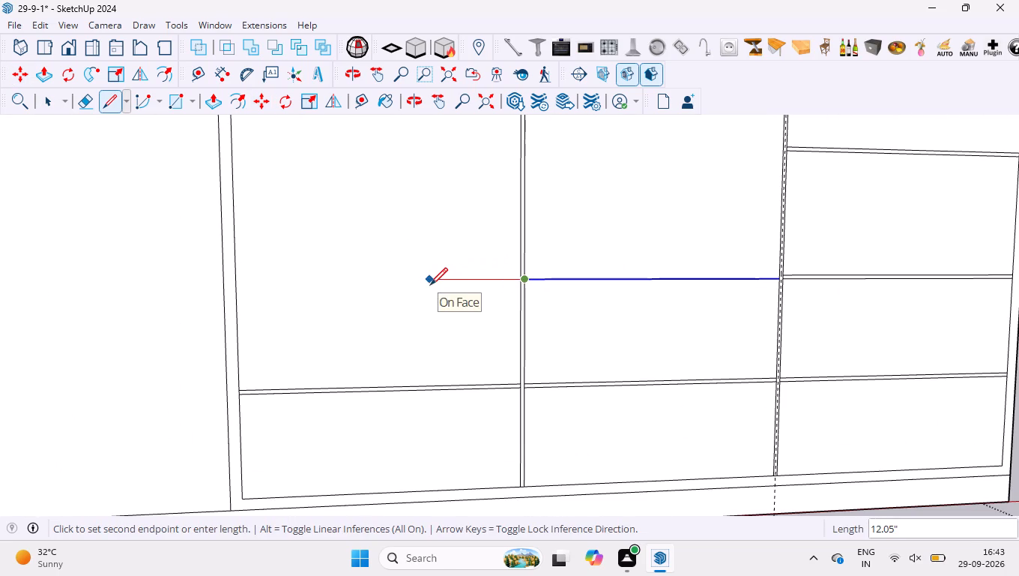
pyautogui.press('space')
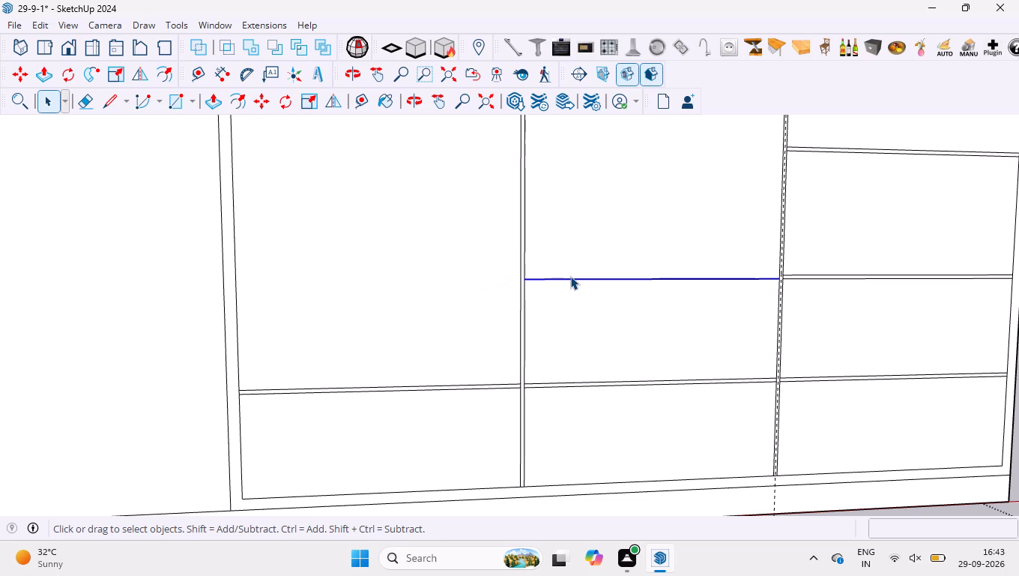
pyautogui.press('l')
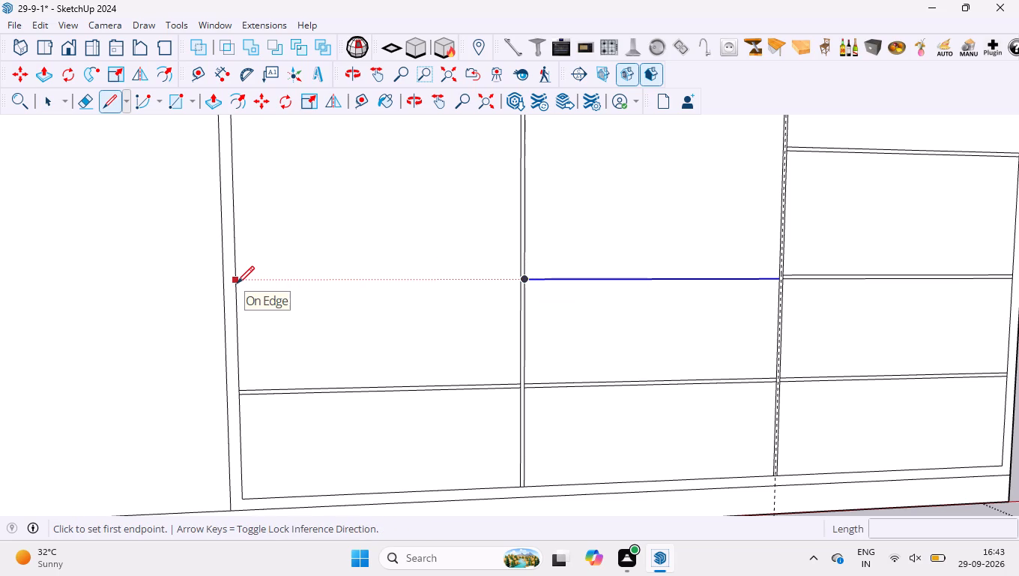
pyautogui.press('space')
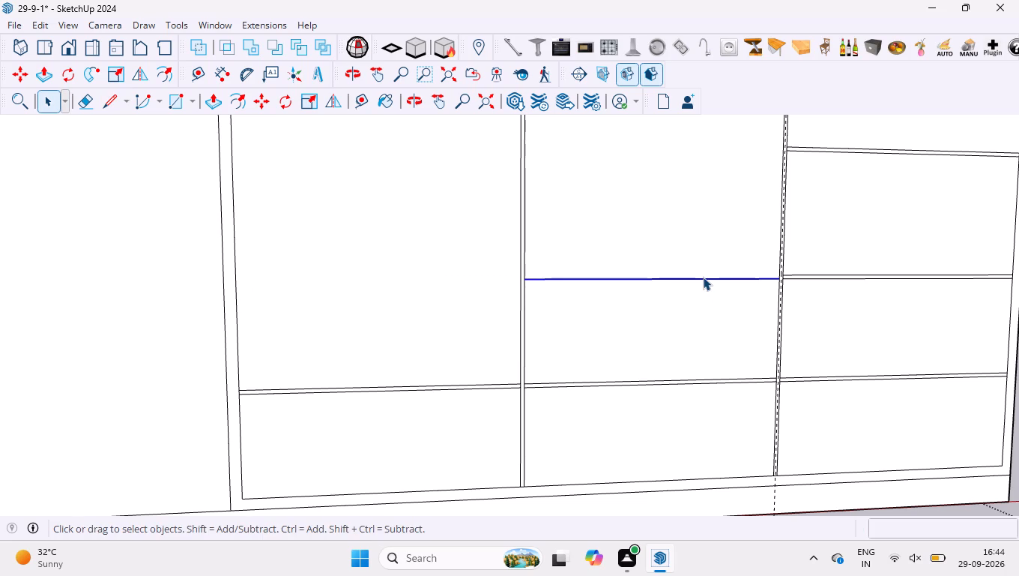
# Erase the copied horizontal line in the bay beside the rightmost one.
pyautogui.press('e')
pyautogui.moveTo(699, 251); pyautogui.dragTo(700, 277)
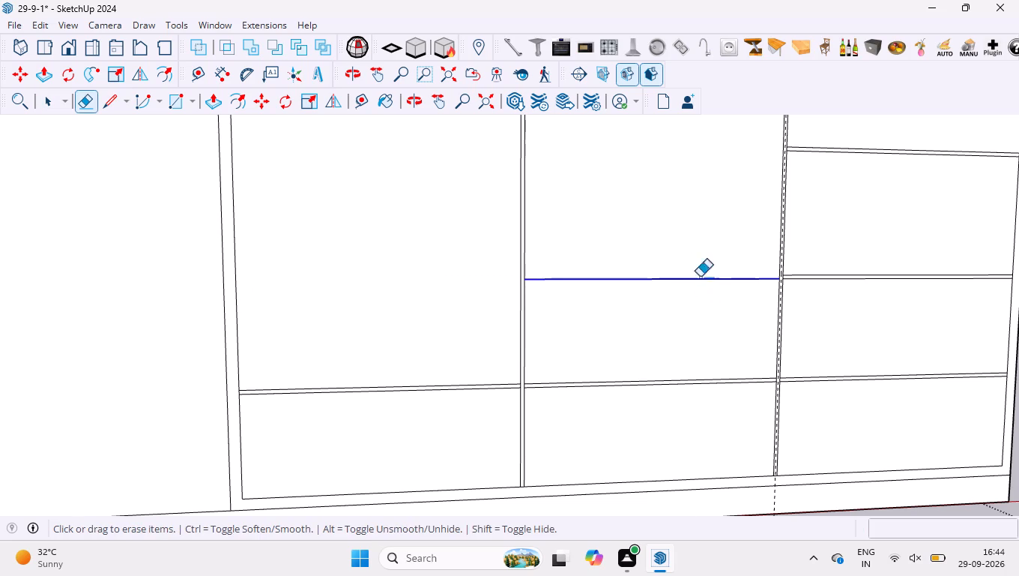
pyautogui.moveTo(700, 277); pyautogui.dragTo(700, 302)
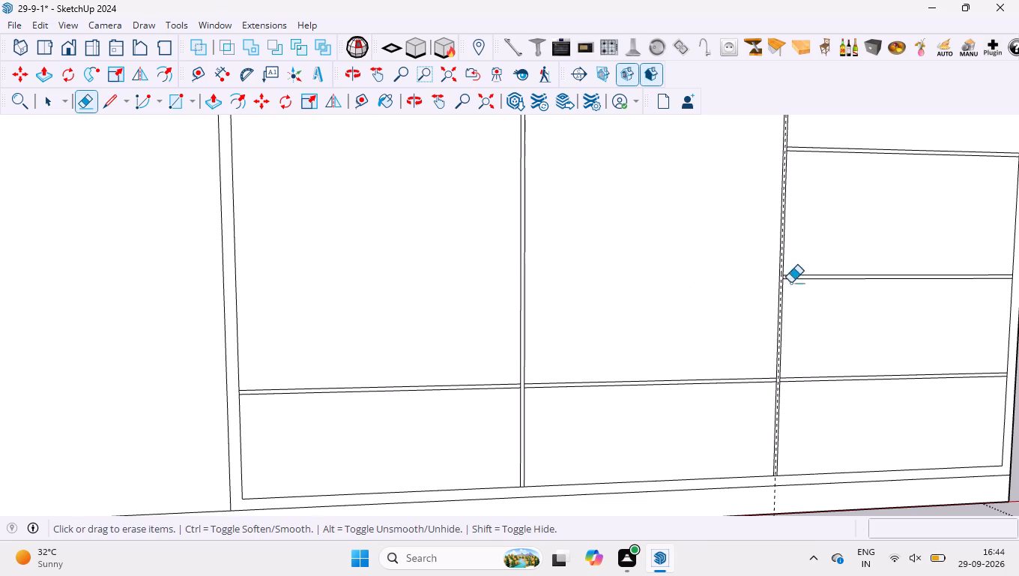
# Place a horizontal guide above the lower strip's upper line, level with the lower edge of the rightmost bay's middle strip.
pyautogui.press('t')
pyautogui.scroll(3, 772, 317)
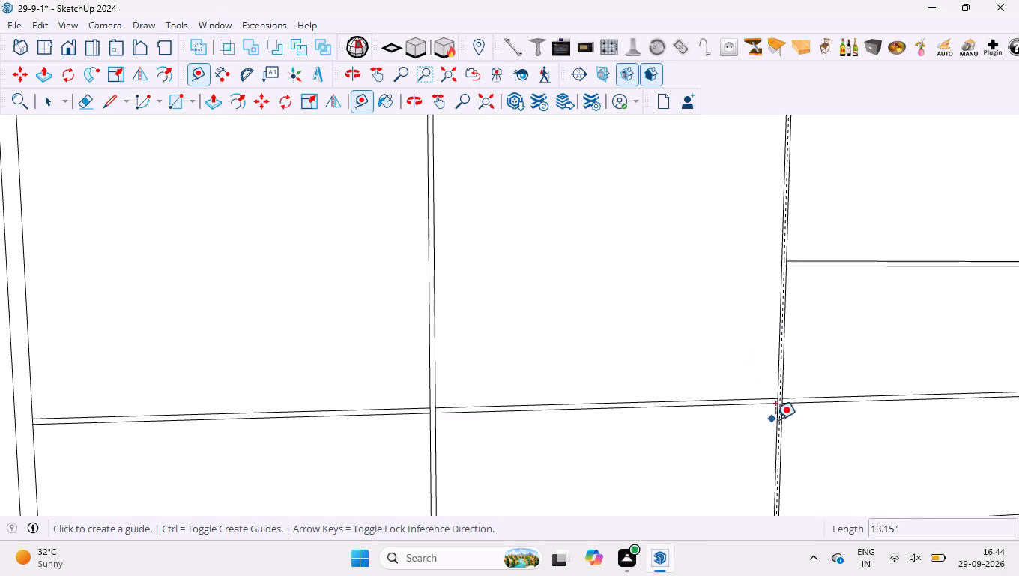
pyautogui.scroll(4, 762, 391)
pyautogui.click(770, 403)
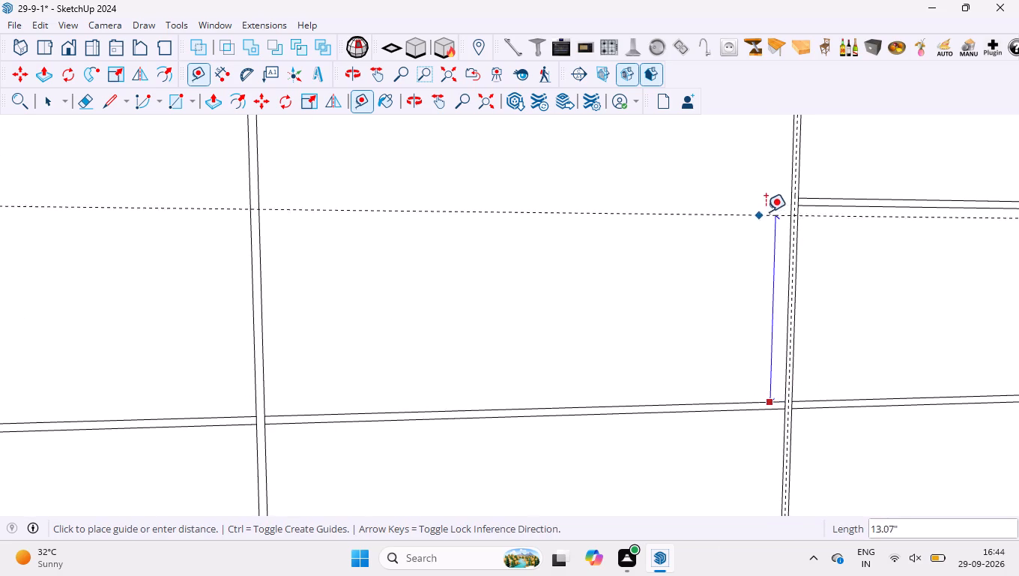
pyautogui.click(796, 205)
pyautogui.scroll(-5, 639, 266)
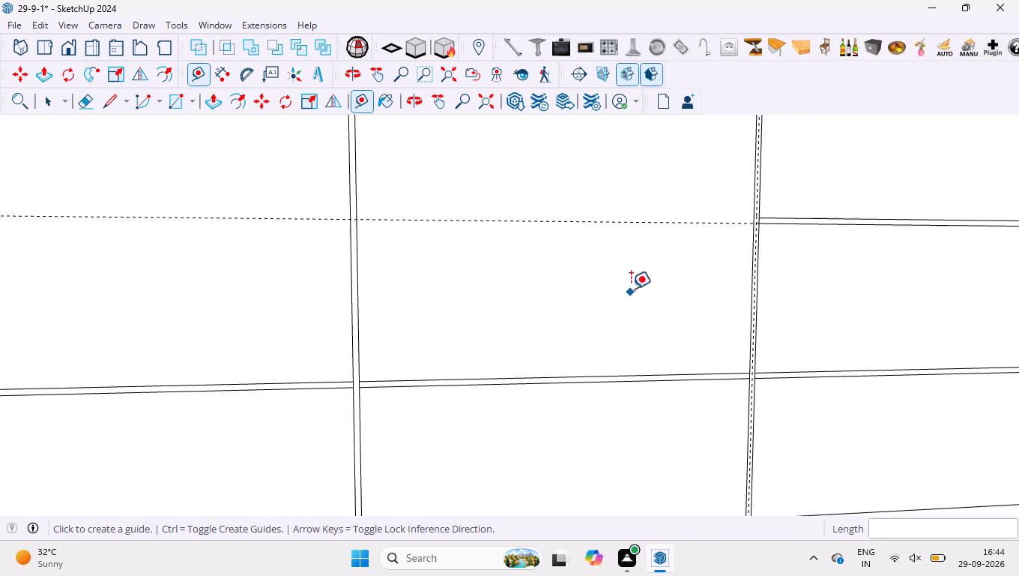
pyautogui.scroll(-6, 631, 289)
# Draw a line about 70.5" long along the guide, from the frame's inner edge across two bays to the divider beside the rightmost bay.
pyautogui.press('l')
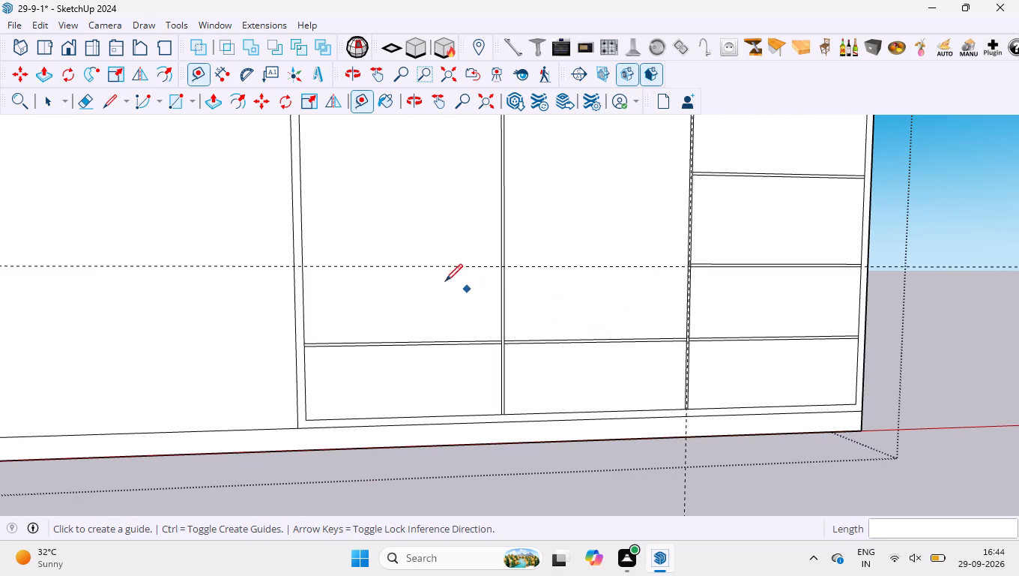
pyautogui.click(303, 268)
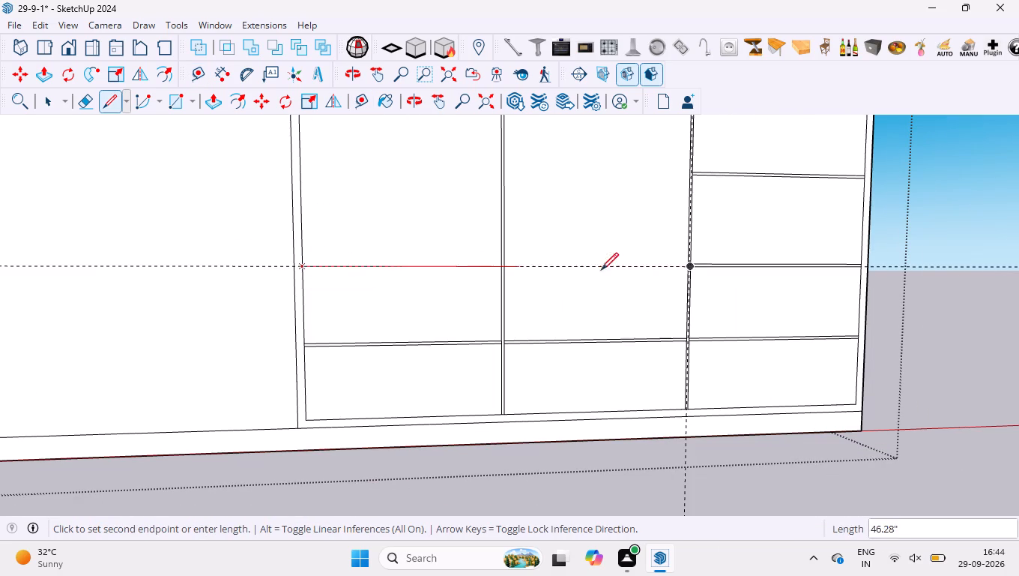
pyautogui.scroll(16, 689, 266)
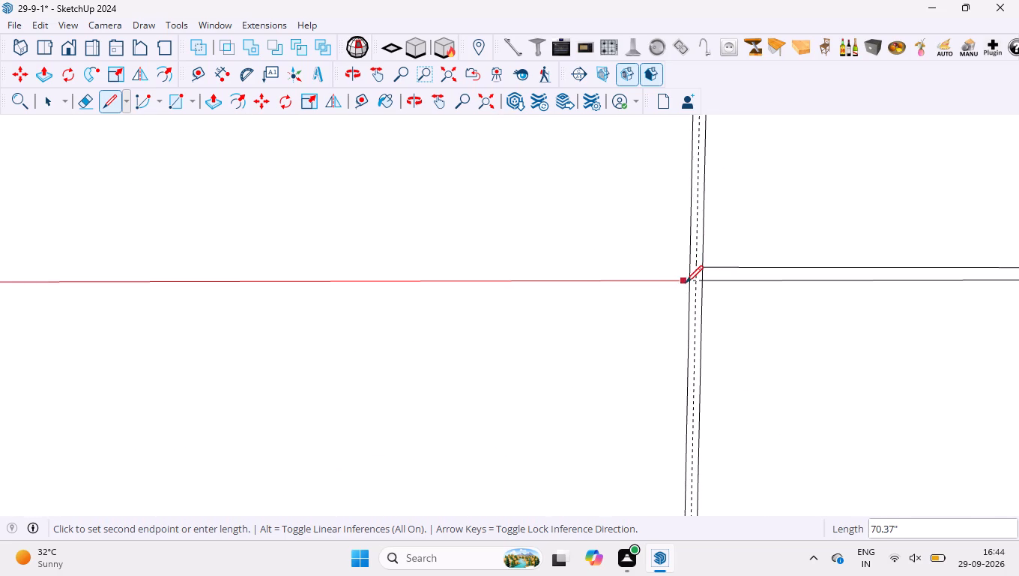
pyautogui.click(690, 281)
pyautogui.press('space')
# Delete the horizontal guide that extends beyond the cabinet's side.
pyautogui.scroll(-13, 614, 280)
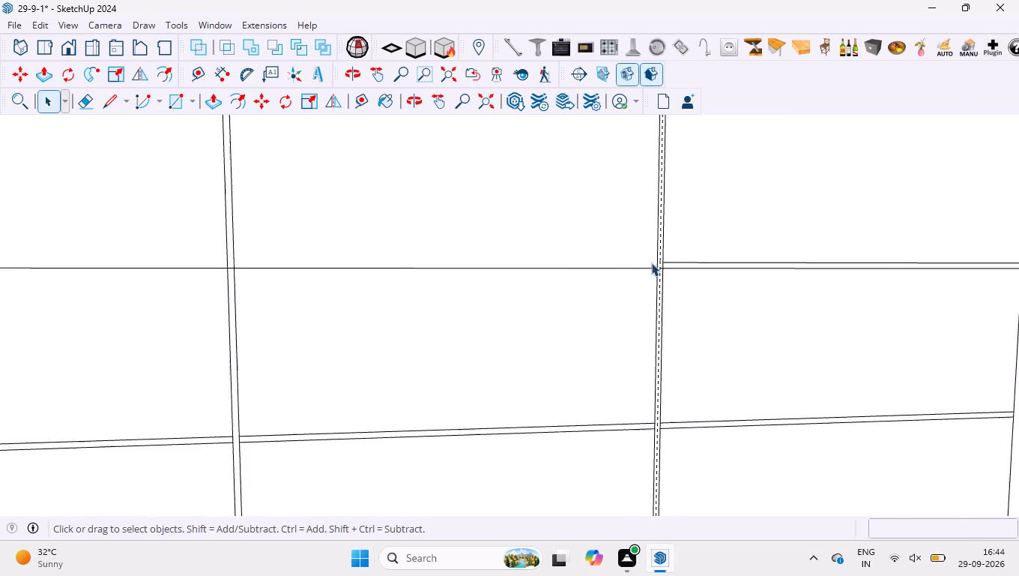
pyautogui.scroll(-11, 651, 262)
pyautogui.moveTo(218, 251); pyautogui.dragTo(187, 292)
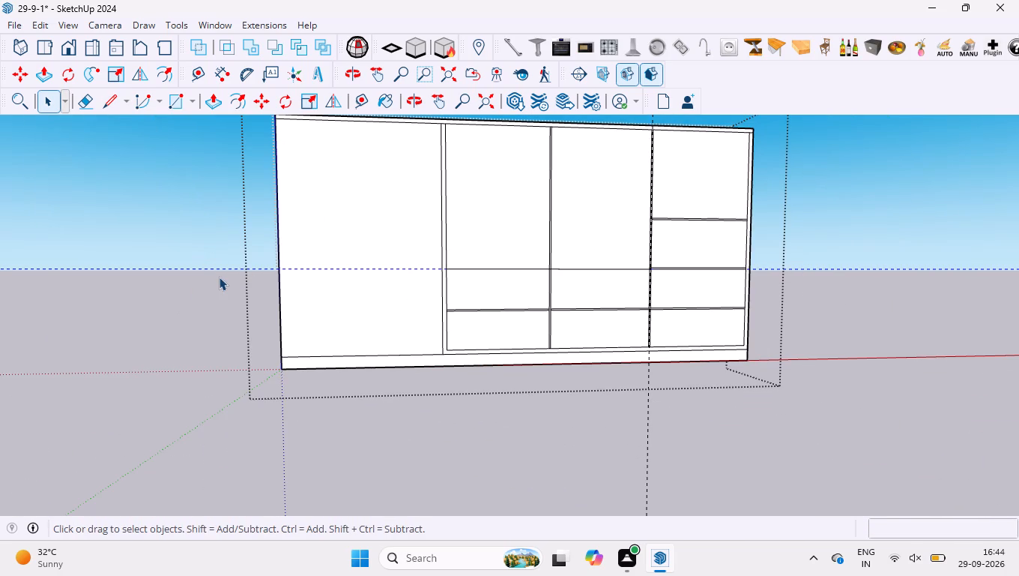
pyautogui.press('Delete')
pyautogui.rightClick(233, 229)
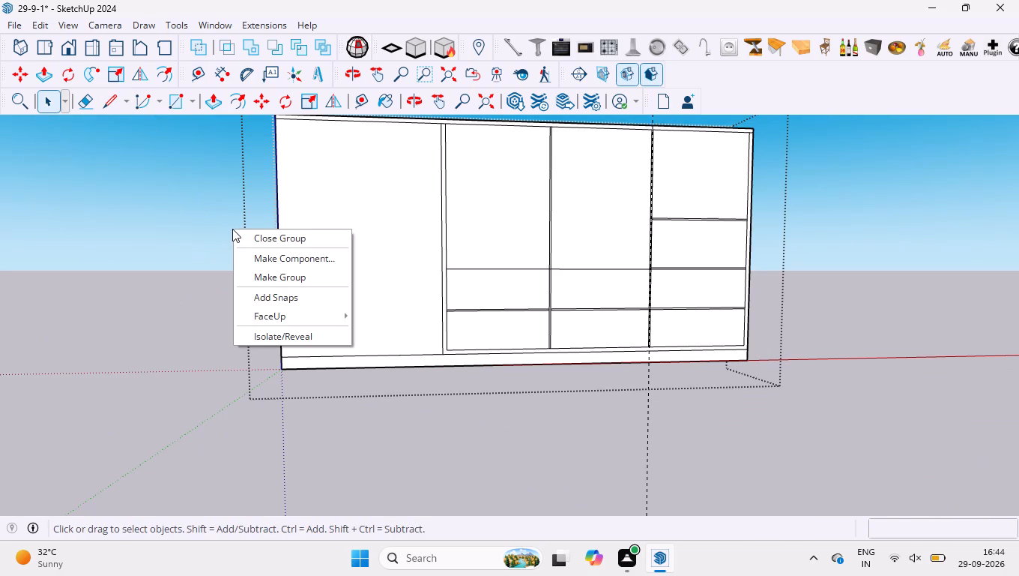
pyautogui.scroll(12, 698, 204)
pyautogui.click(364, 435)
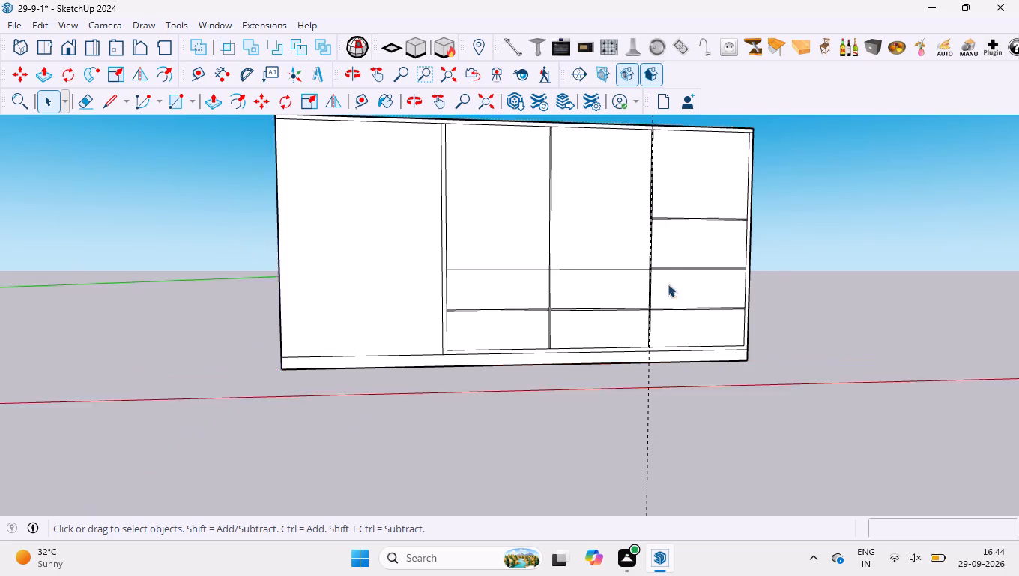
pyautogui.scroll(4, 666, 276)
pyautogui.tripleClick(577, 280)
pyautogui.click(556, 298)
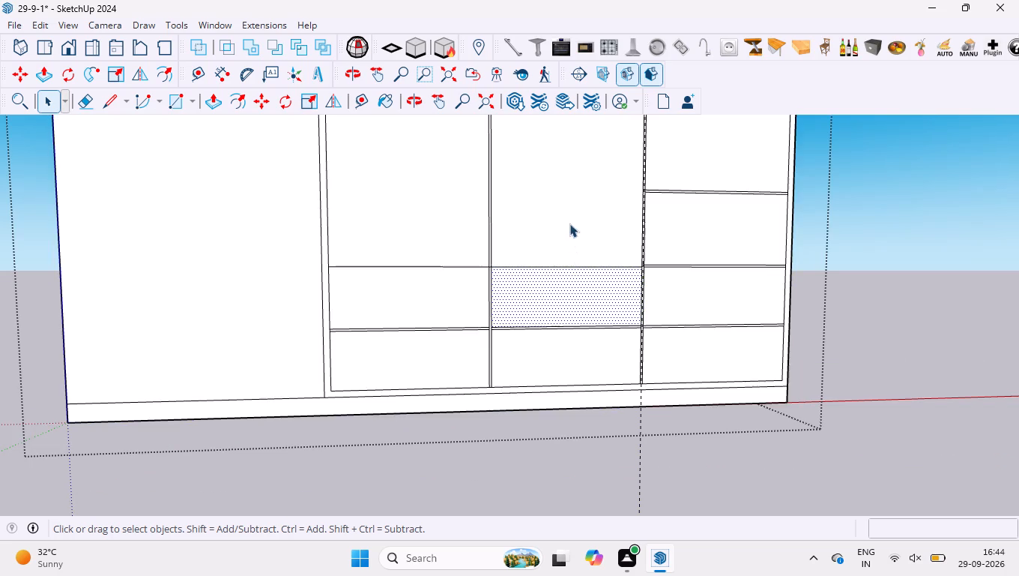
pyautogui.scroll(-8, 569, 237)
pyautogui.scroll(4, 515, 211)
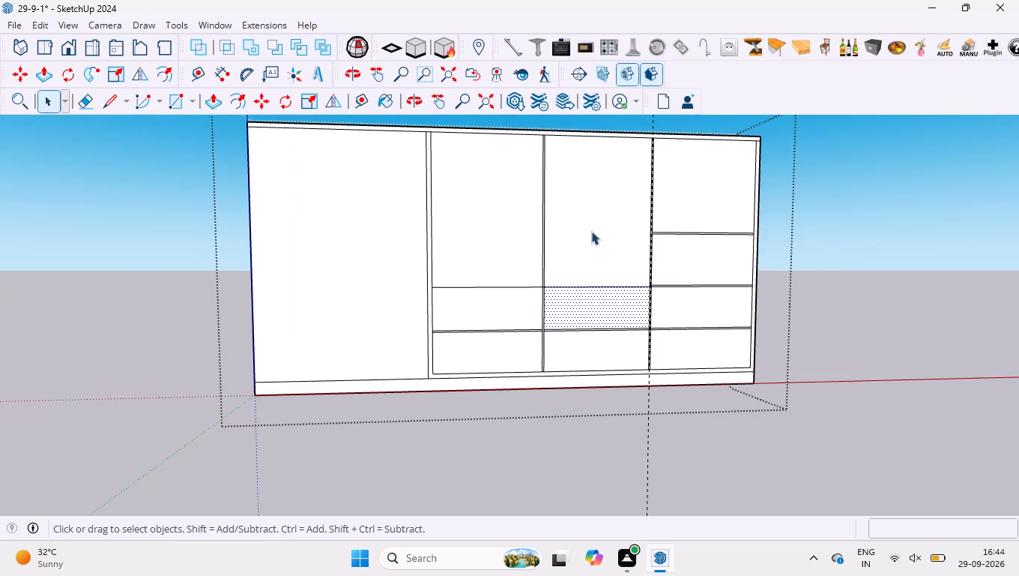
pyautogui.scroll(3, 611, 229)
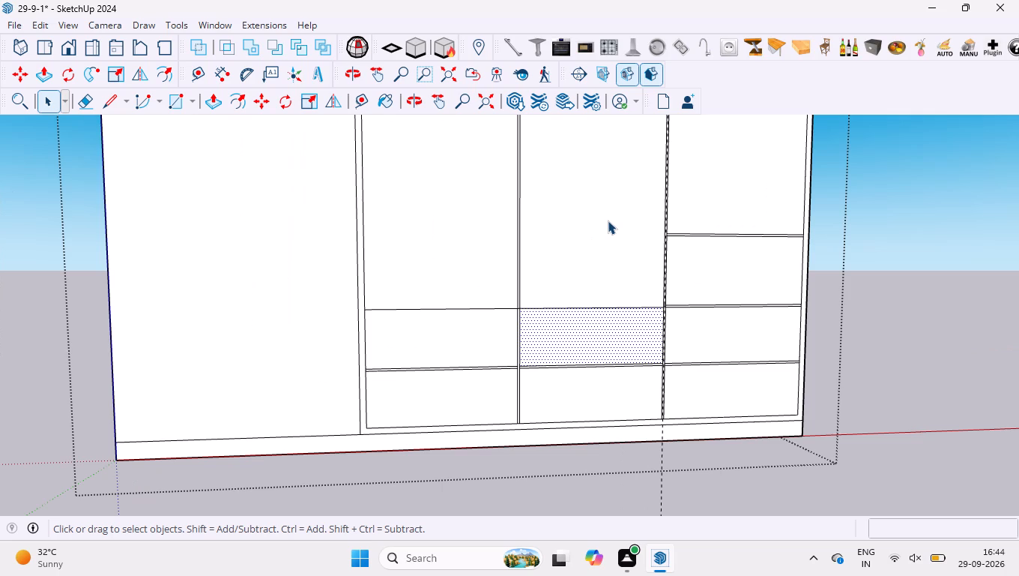
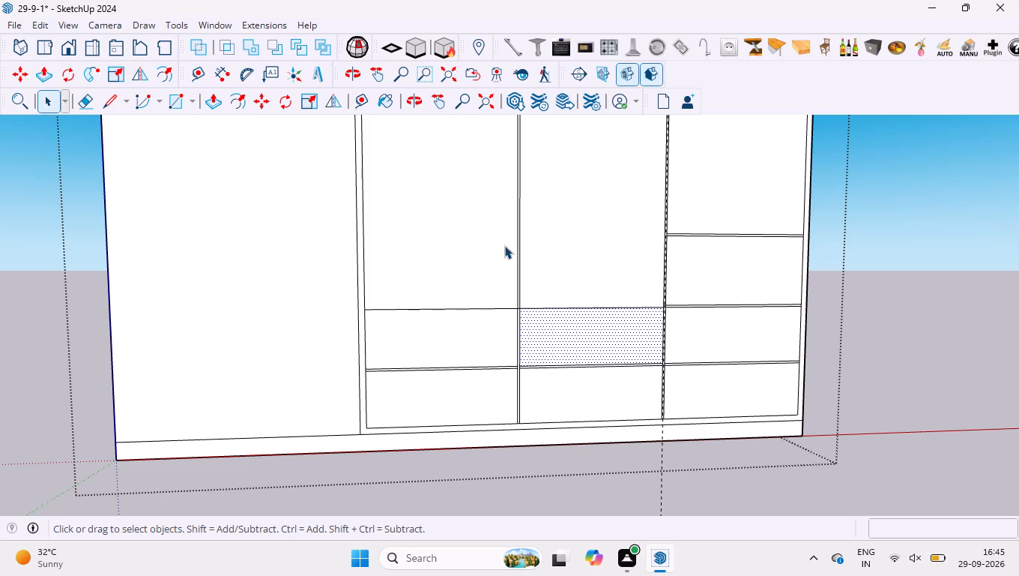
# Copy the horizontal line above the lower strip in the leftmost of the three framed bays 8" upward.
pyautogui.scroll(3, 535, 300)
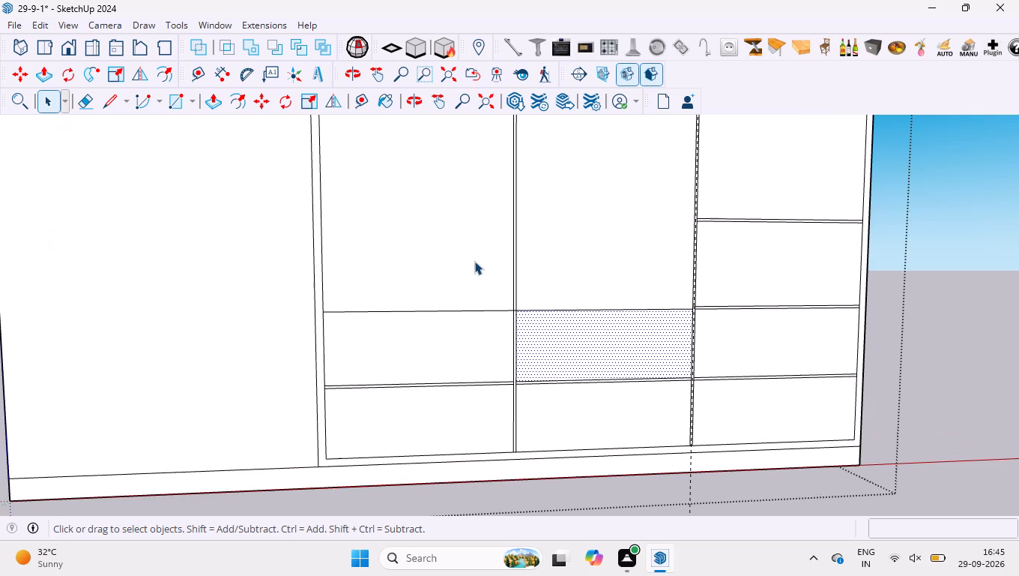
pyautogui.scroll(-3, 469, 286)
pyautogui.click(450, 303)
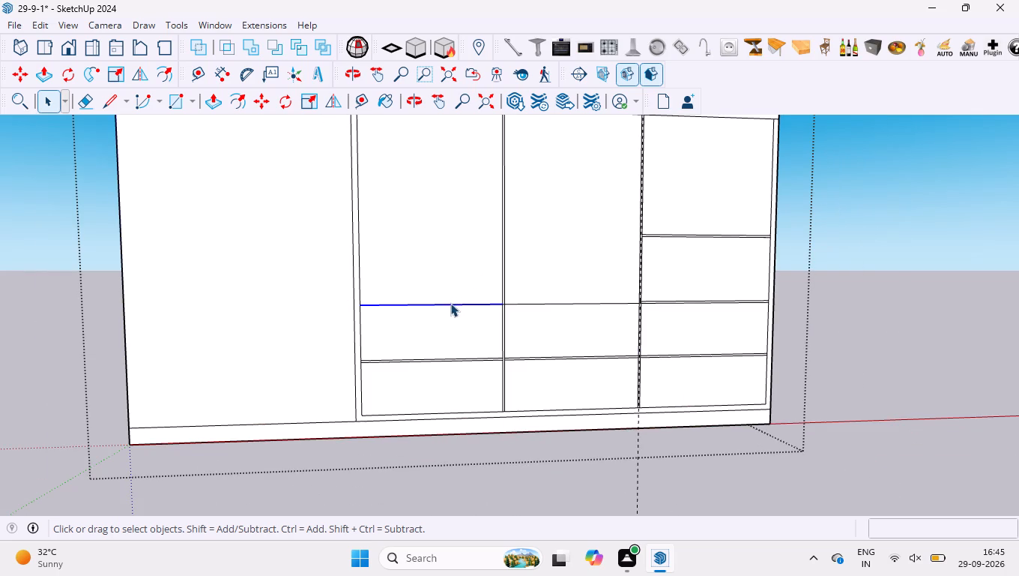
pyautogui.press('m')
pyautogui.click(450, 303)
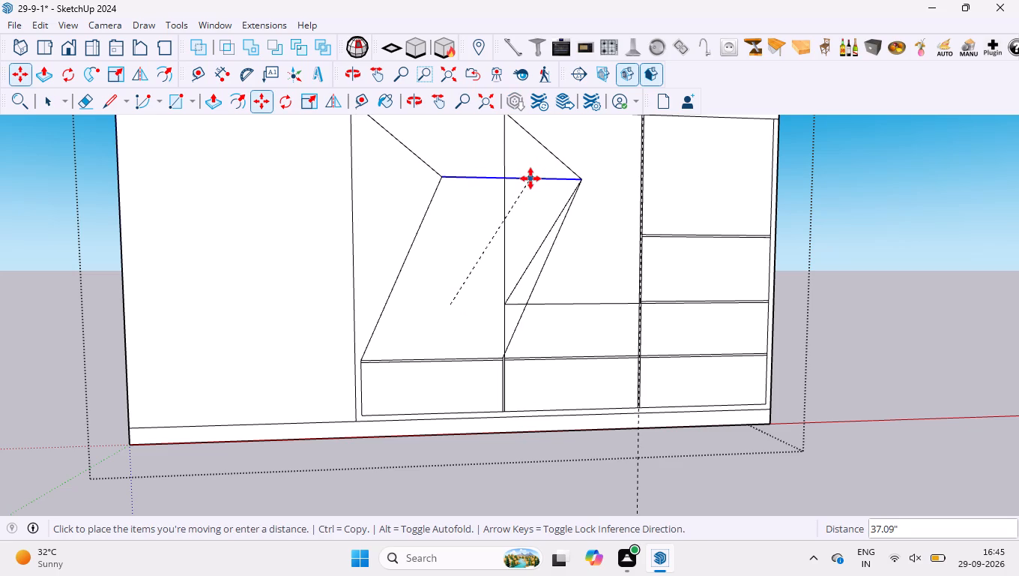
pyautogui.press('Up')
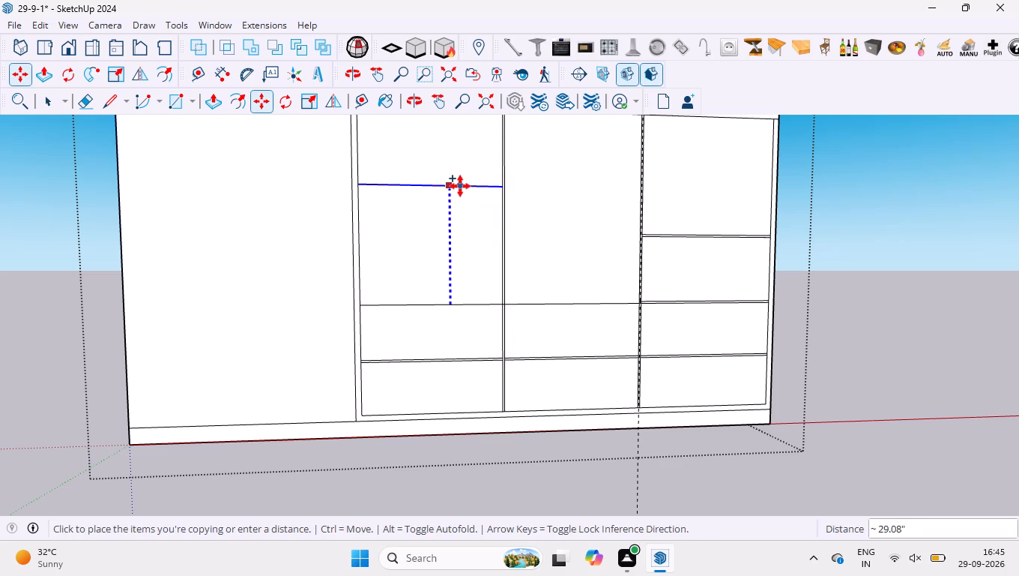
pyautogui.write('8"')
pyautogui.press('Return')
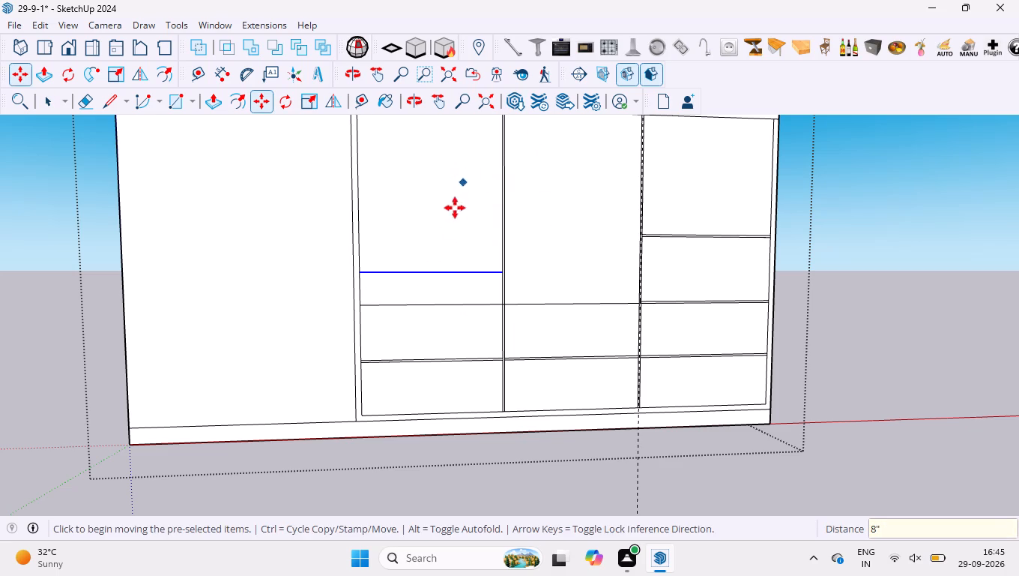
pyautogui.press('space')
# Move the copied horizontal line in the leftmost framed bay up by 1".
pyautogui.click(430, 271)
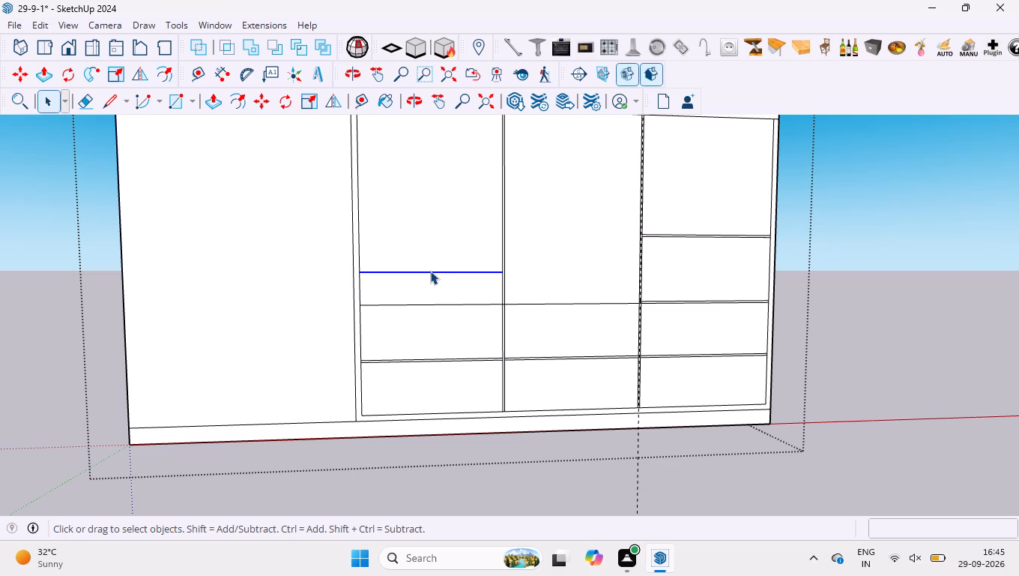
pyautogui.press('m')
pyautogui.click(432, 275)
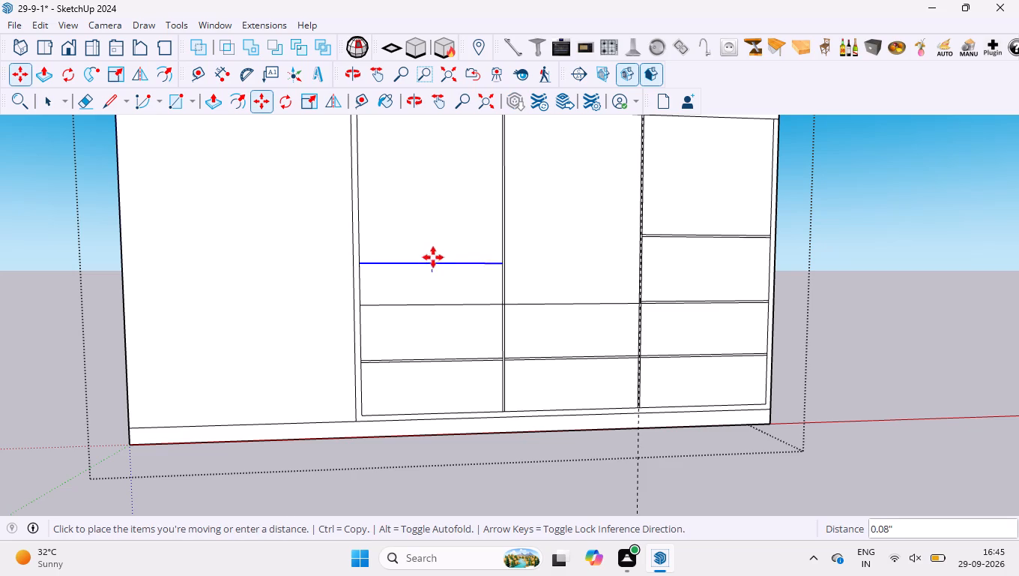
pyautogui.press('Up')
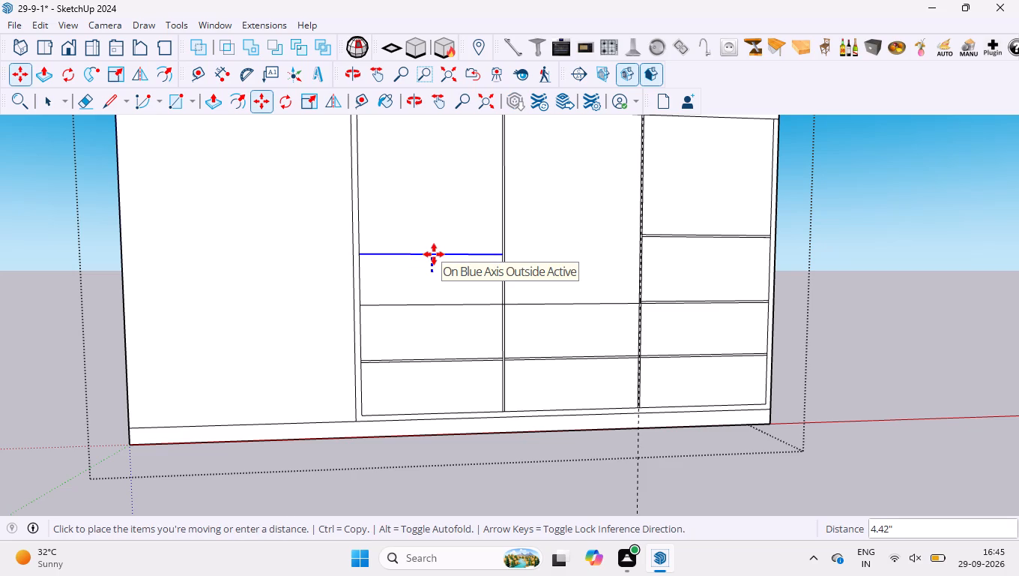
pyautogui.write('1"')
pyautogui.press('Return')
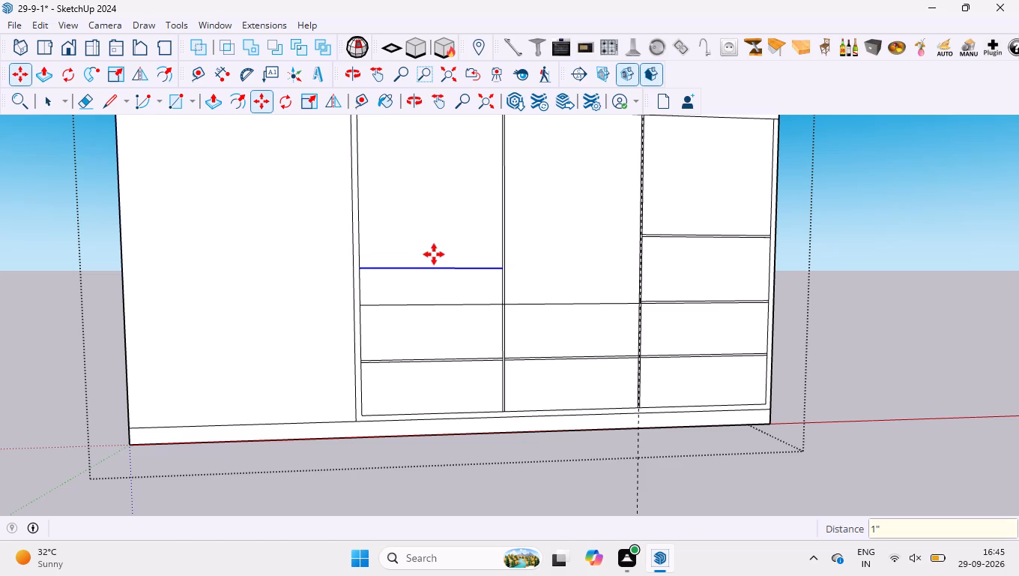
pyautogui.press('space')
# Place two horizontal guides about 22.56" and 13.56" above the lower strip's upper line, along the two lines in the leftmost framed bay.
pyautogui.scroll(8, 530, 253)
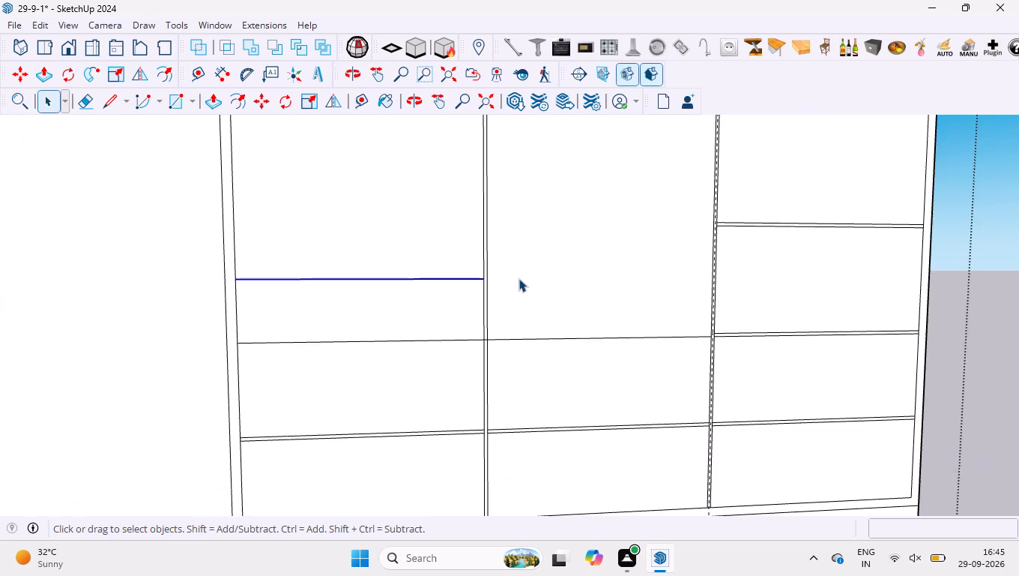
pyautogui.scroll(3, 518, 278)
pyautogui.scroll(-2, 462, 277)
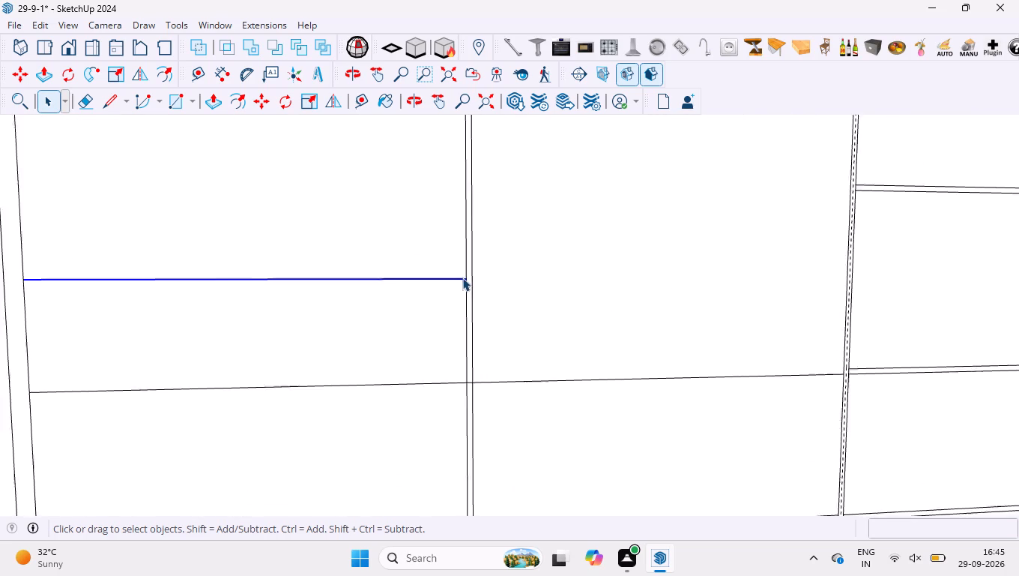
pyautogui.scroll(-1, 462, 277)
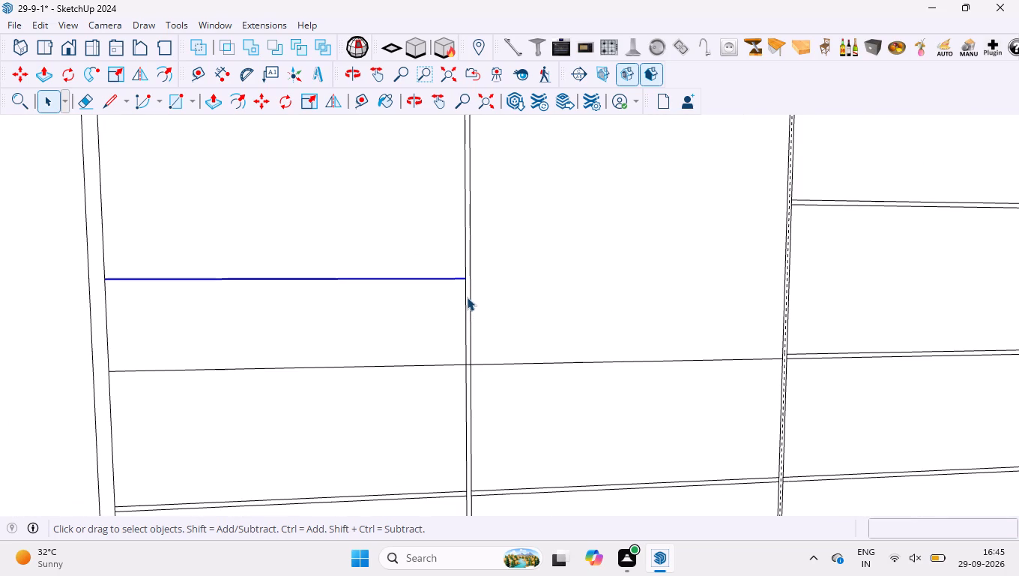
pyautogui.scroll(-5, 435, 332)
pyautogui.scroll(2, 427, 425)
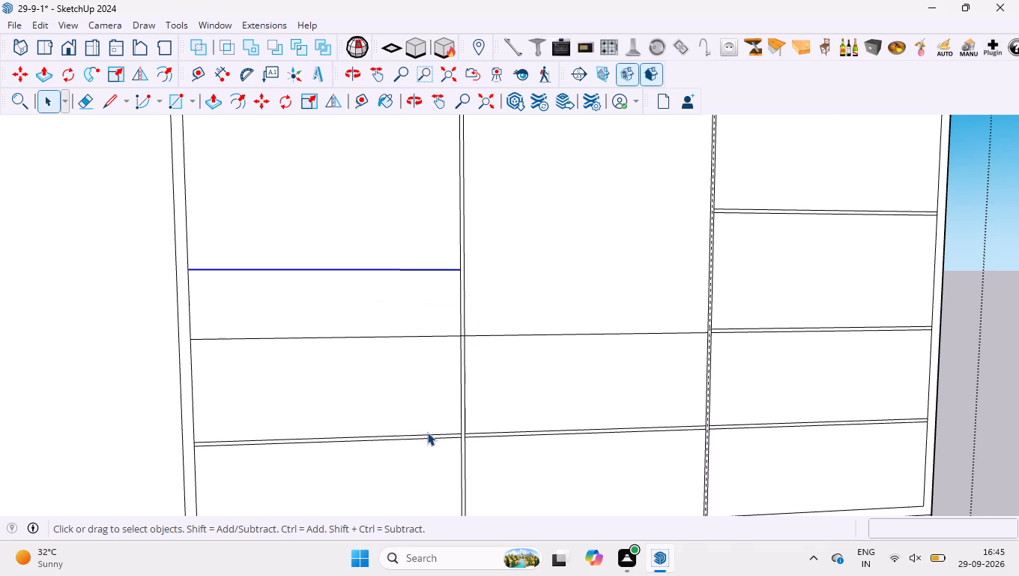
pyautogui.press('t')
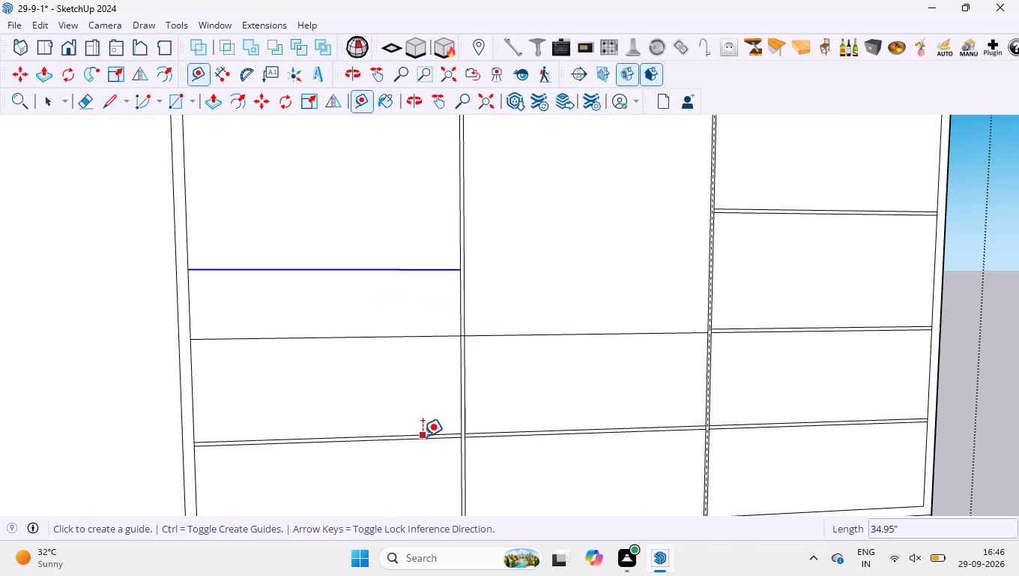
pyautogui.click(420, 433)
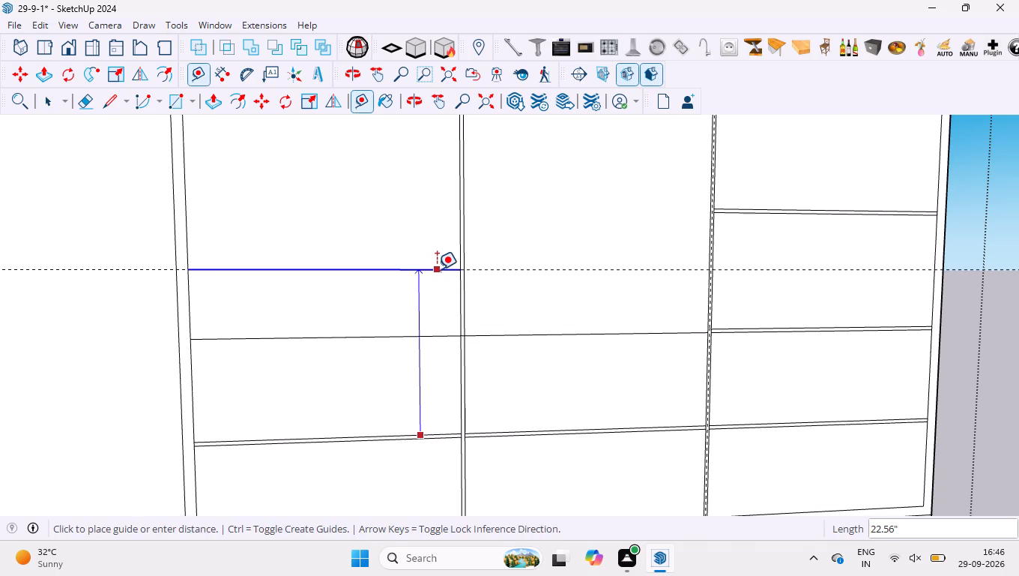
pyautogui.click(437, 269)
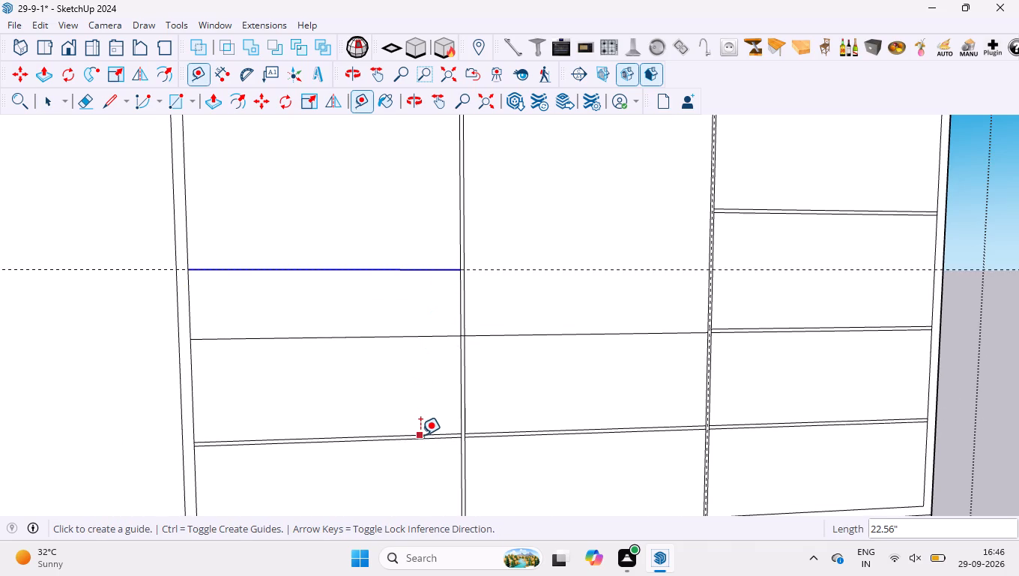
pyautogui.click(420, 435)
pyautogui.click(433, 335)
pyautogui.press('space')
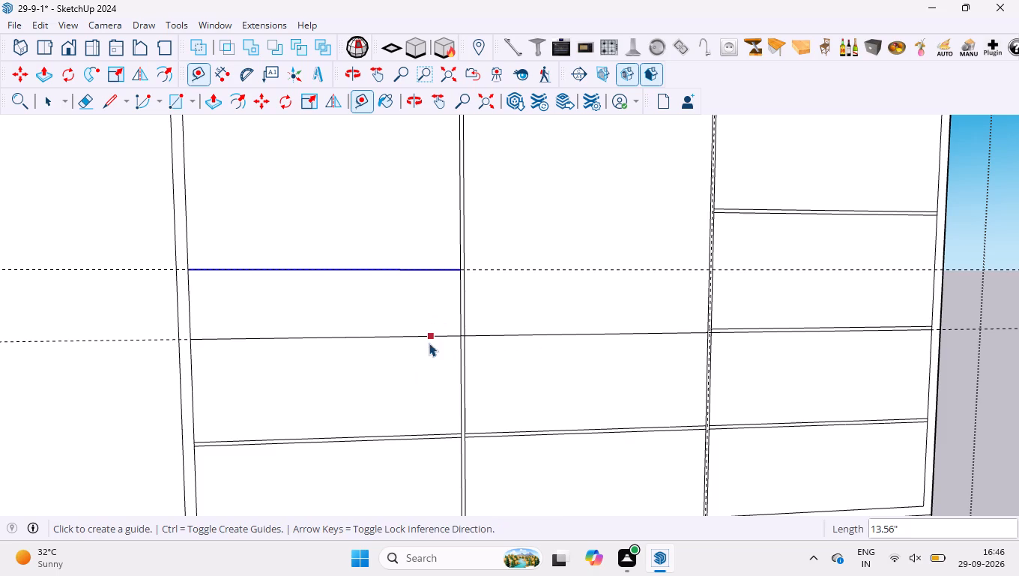
# Erase the lower horizontal line above the strip in the leftmost framed bay, together with the guide lying on it.
pyautogui.press('e')
pyautogui.moveTo(392, 336); pyautogui.dragTo(393, 354)
pyautogui.hotkey('ctrl', 'z')
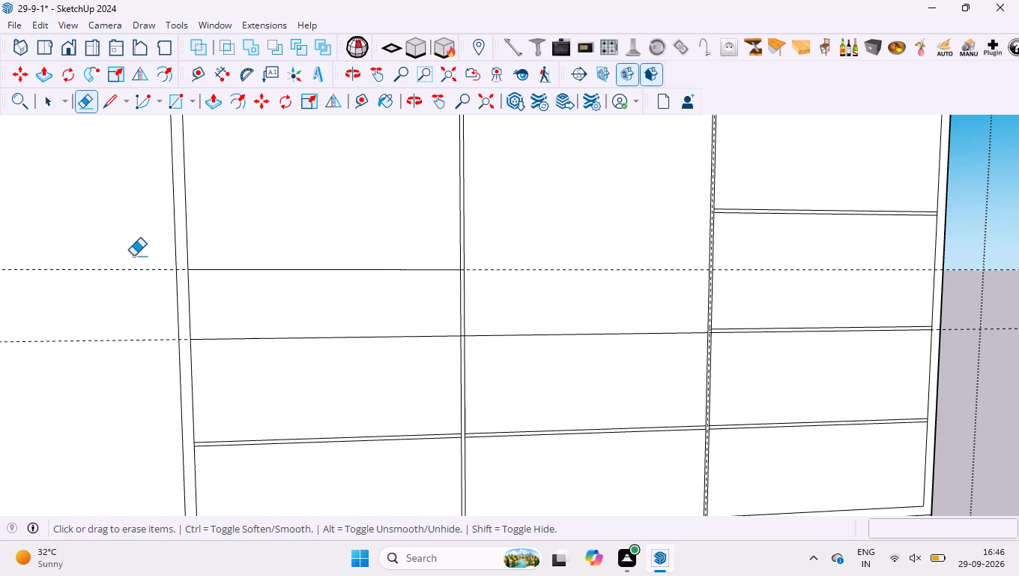
pyautogui.moveTo(237, 317); pyautogui.dragTo(241, 376)
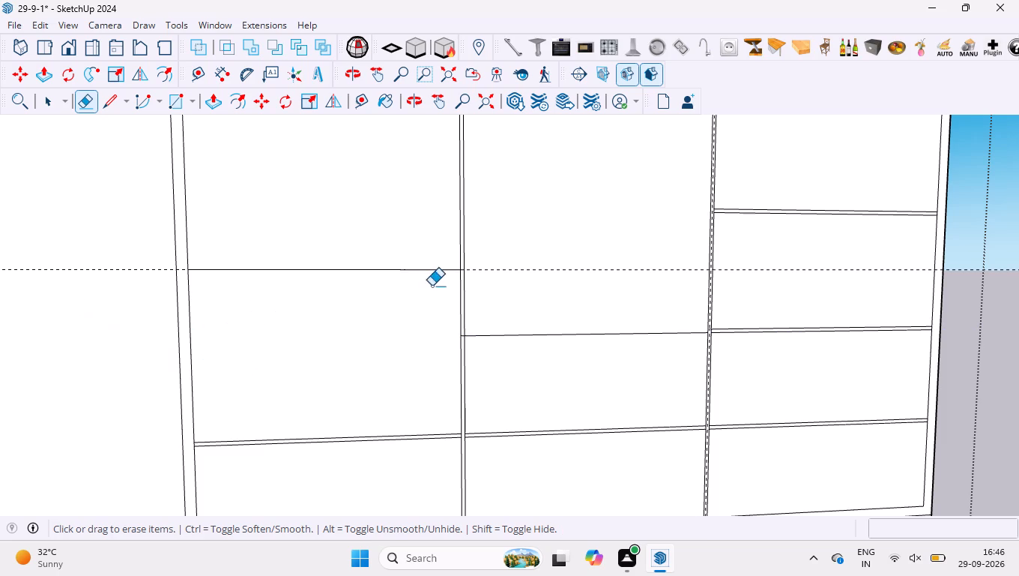
pyautogui.click(429, 272)
# Hide the remaining horizontal guide that runs along the copied line.
pyautogui.press('space')
pyautogui.click(103, 268)
pyautogui.rightClick(103, 268)
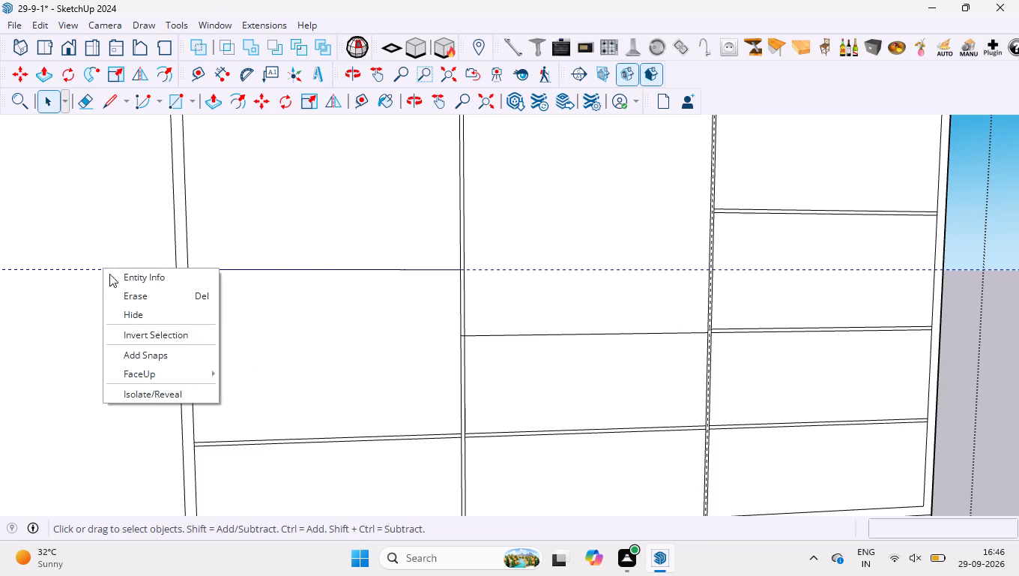
pyautogui.click(138, 310)
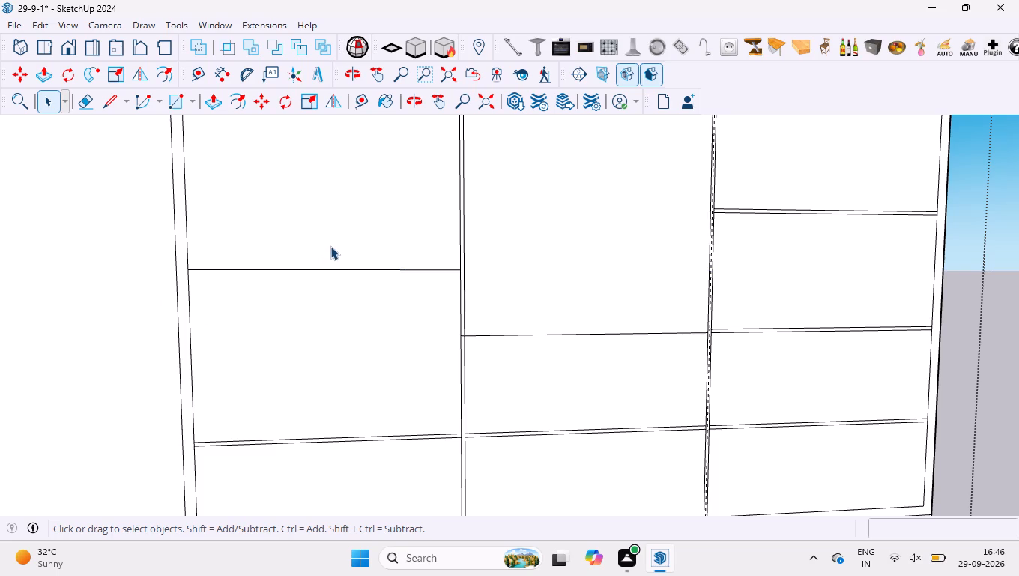
# Erase the copied line in the leftmost framed bay and the remaining line segments across the middle bay and the divider between them.
pyautogui.press('e')
pyautogui.moveTo(330, 246); pyautogui.dragTo(358, 302)
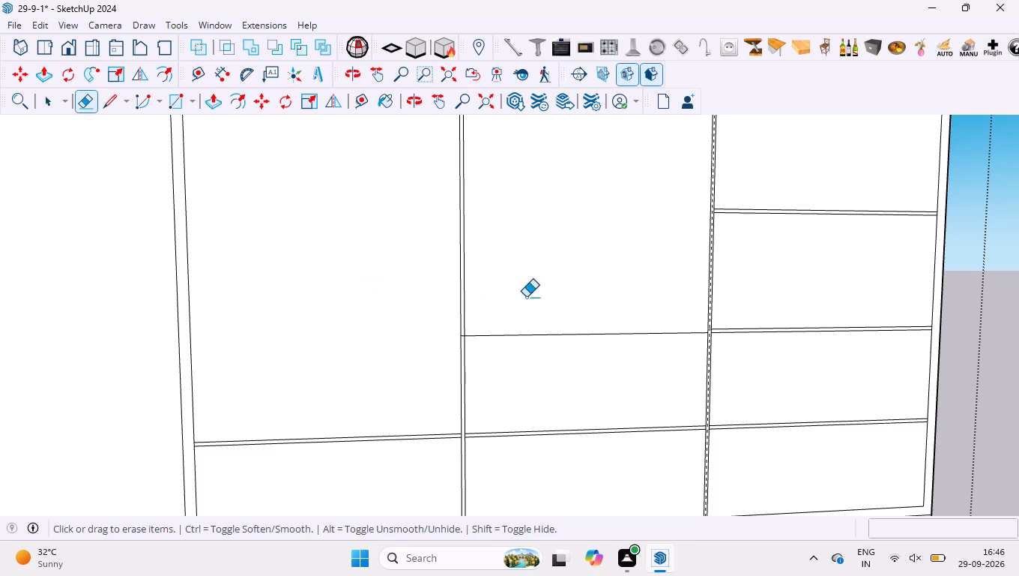
pyautogui.moveTo(578, 301); pyautogui.dragTo(602, 361)
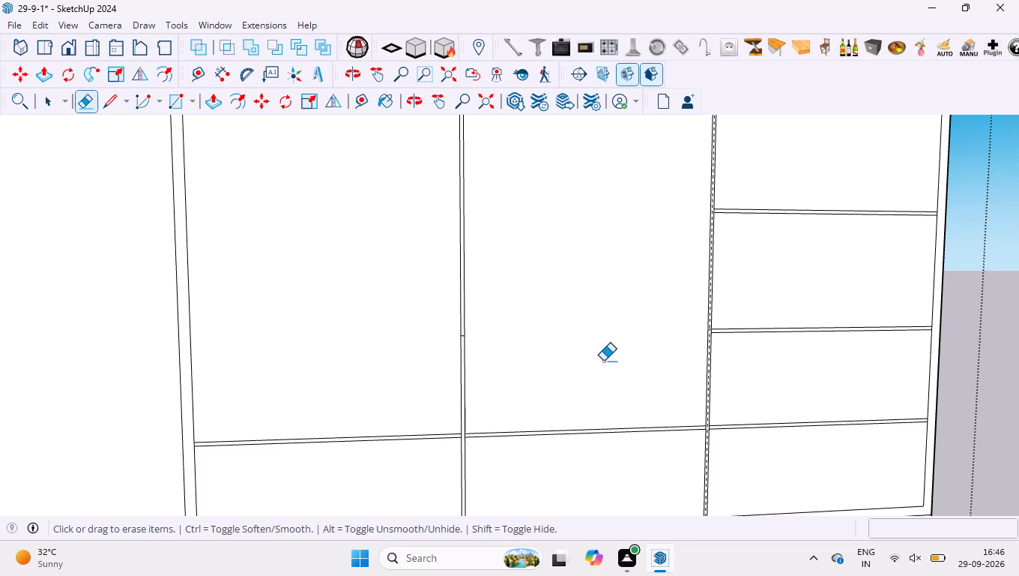
pyautogui.scroll(16, 450, 341)
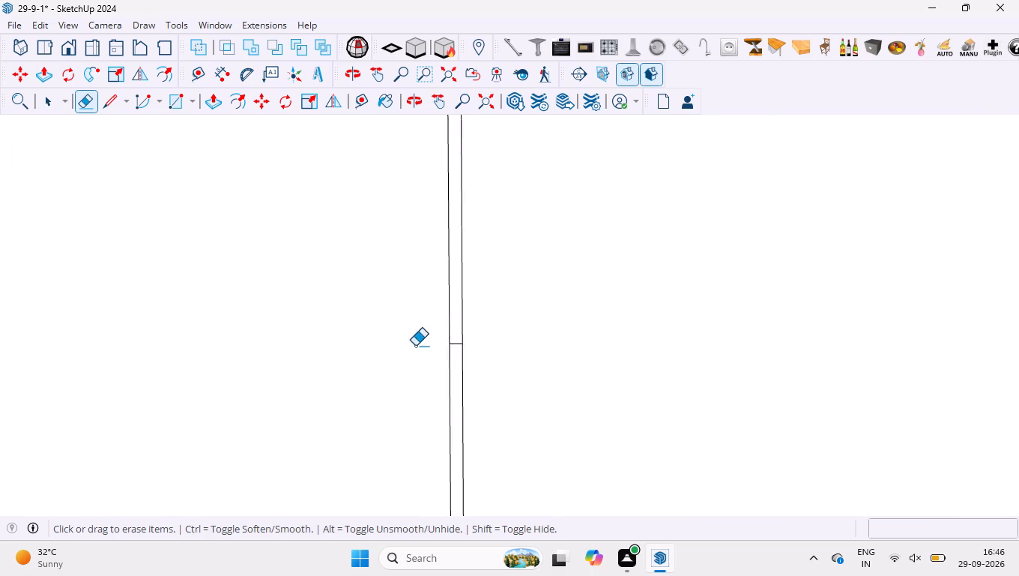
pyautogui.scroll(13, 415, 346)
pyautogui.moveTo(476, 367); pyautogui.dragTo(490, 445)
pyautogui.press('space')
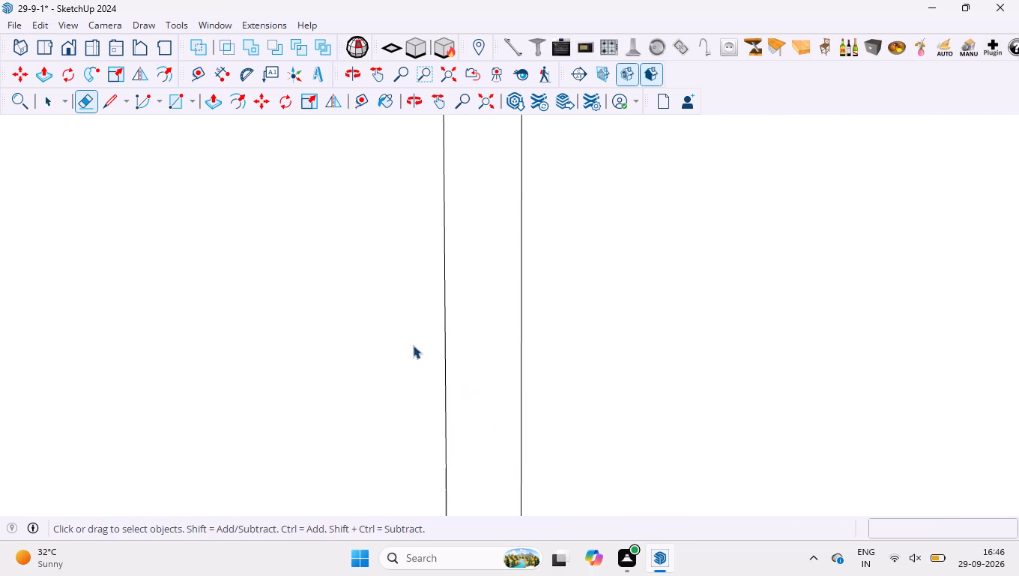
# Place a horizontal guide about 13.56" above the lower strip's upper line, level with the lower edge of the rightmost bay's middle strip.
pyautogui.scroll(-18, 411, 309)
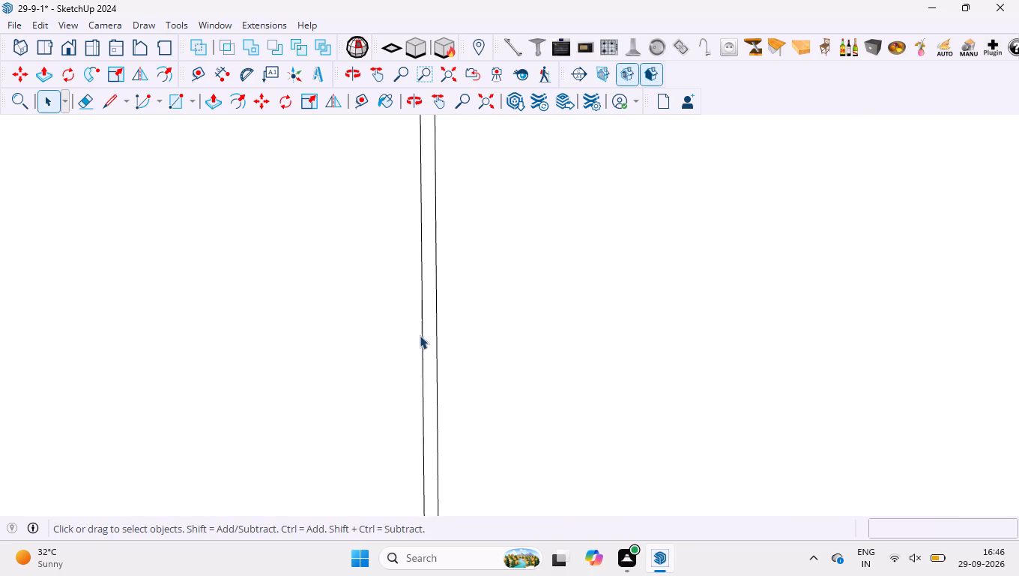
pyautogui.scroll(-1, 420, 335)
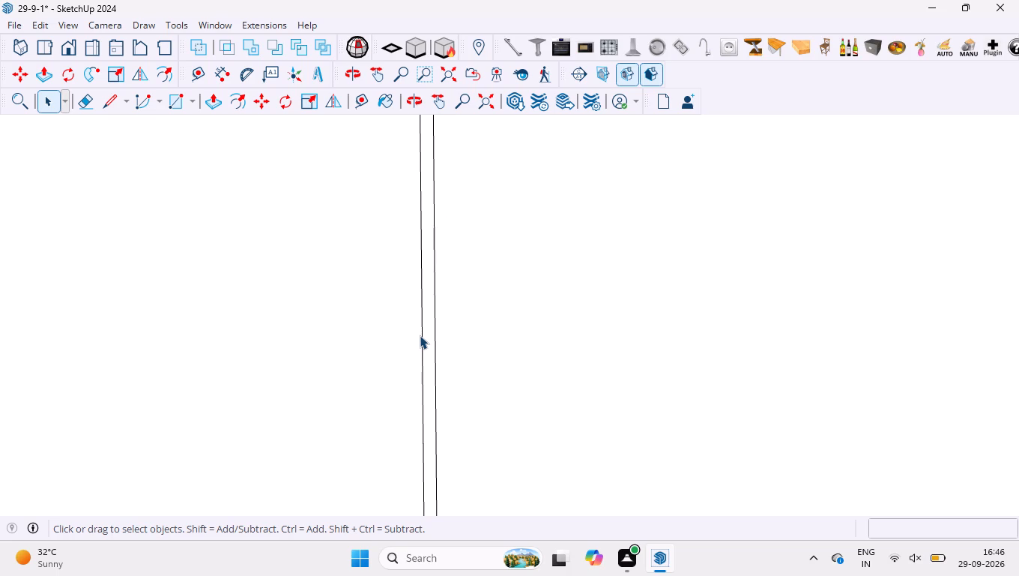
pyautogui.scroll(-12, 444, 301)
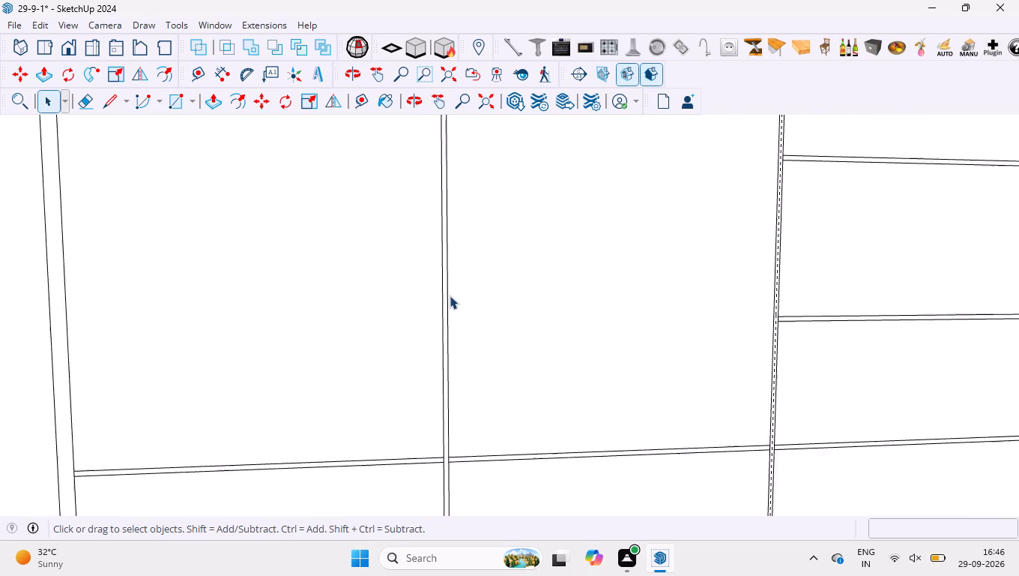
pyautogui.scroll(2, 718, 443)
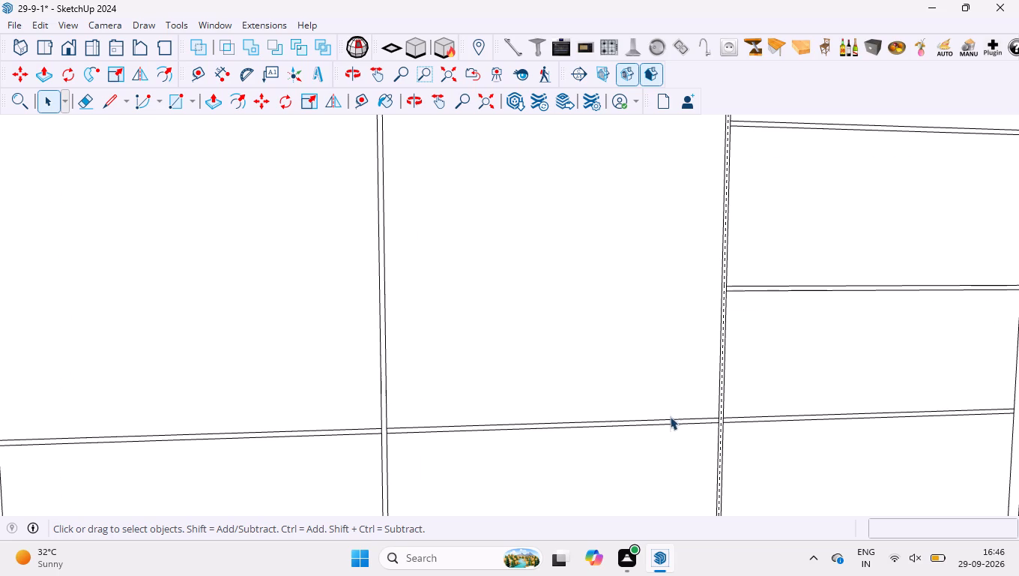
pyautogui.press('t')
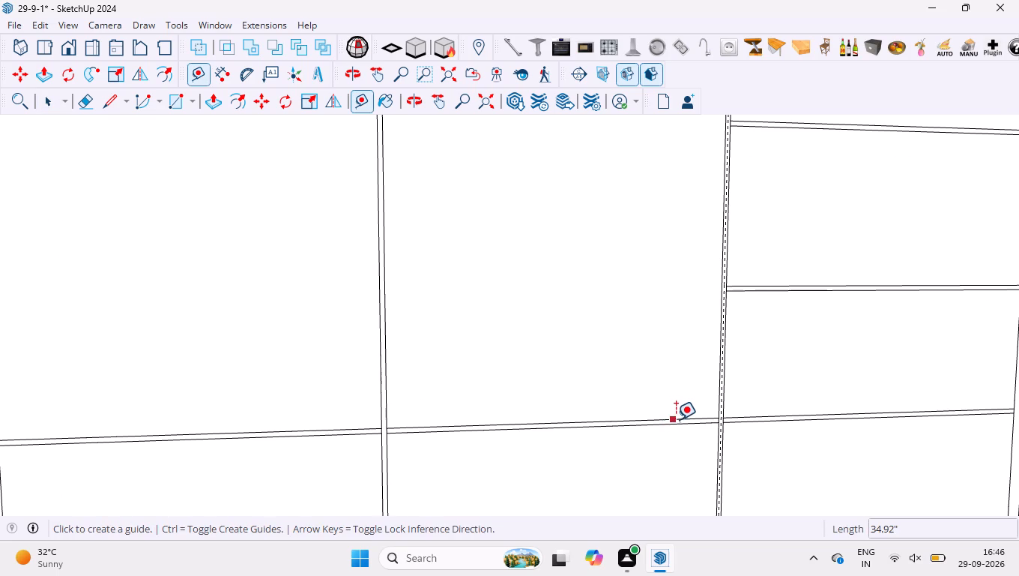
pyautogui.click(676, 419)
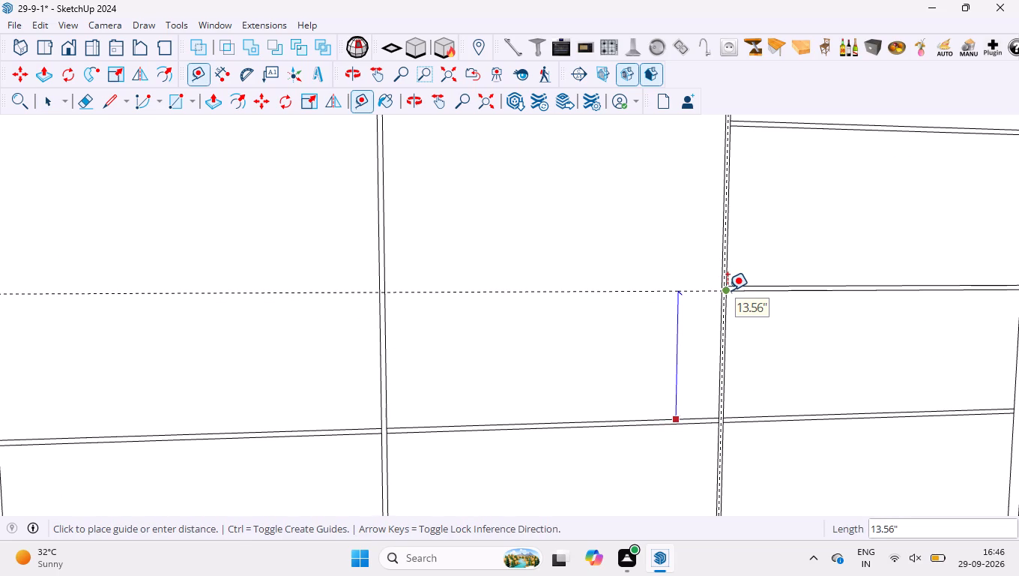
pyautogui.click(728, 290)
# Place a second horizontal guide 9" above the one just placed.
pyautogui.scroll(-4, 632, 347)
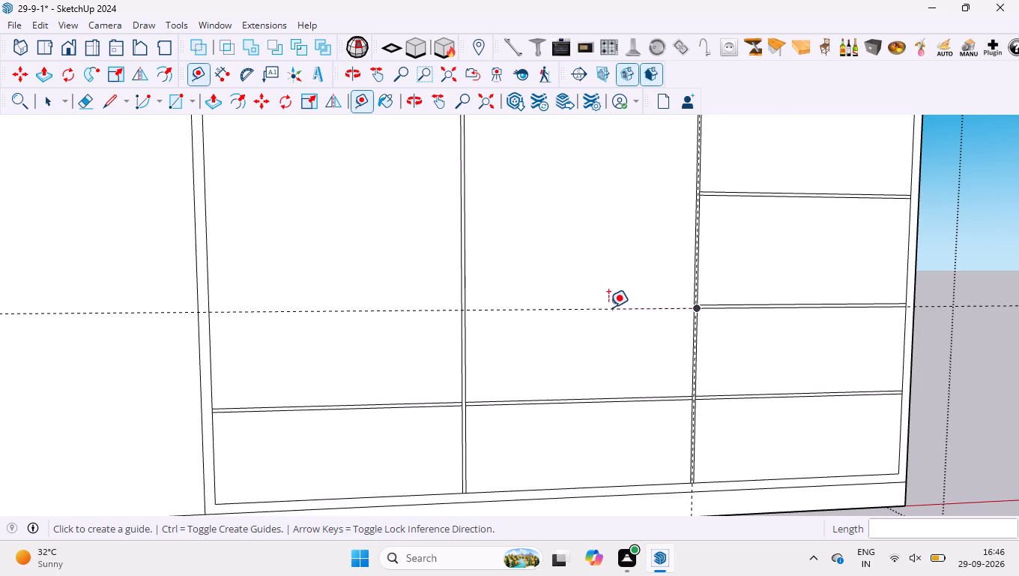
pyautogui.click(605, 309)
pyautogui.write('9"')
pyautogui.press('Return')
pyautogui.press('space')
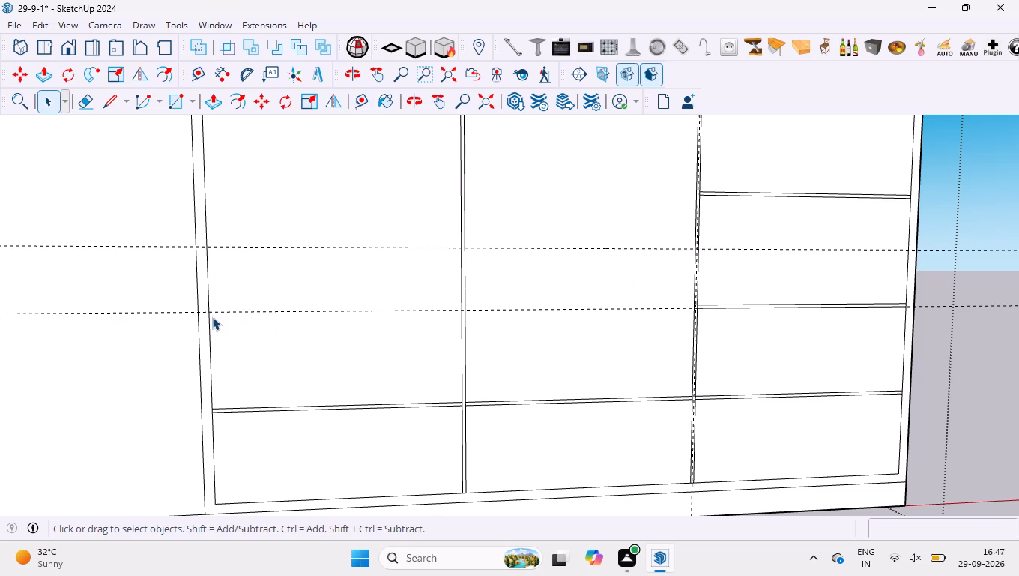
# Draw a 13.56" by 70.37" rectangle across the two left framed bays, from the lower horizontal guide down to the lower strip's upper line.
pyautogui.press('r')
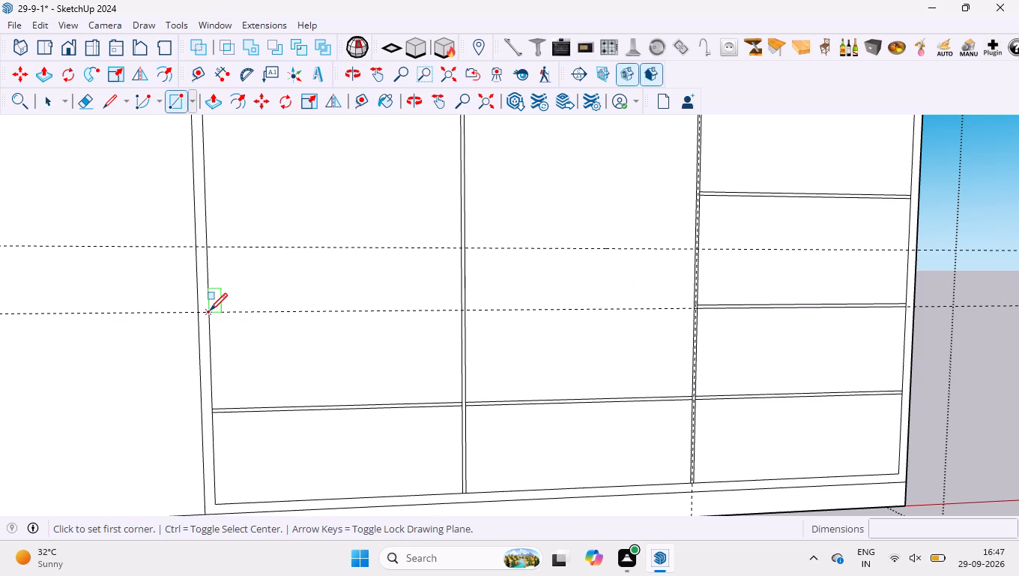
pyautogui.click(212, 307)
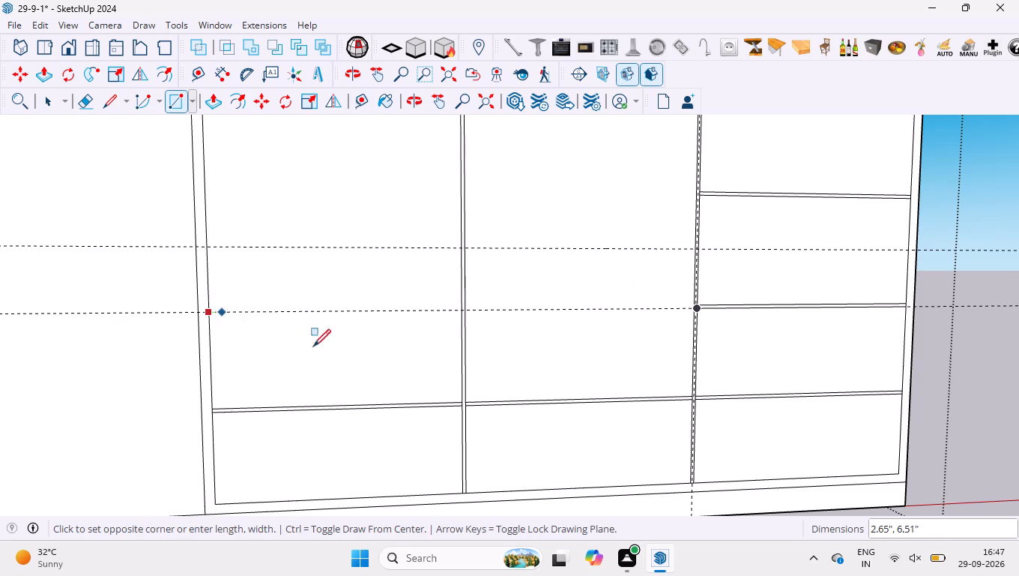
pyautogui.scroll(3, 695, 397)
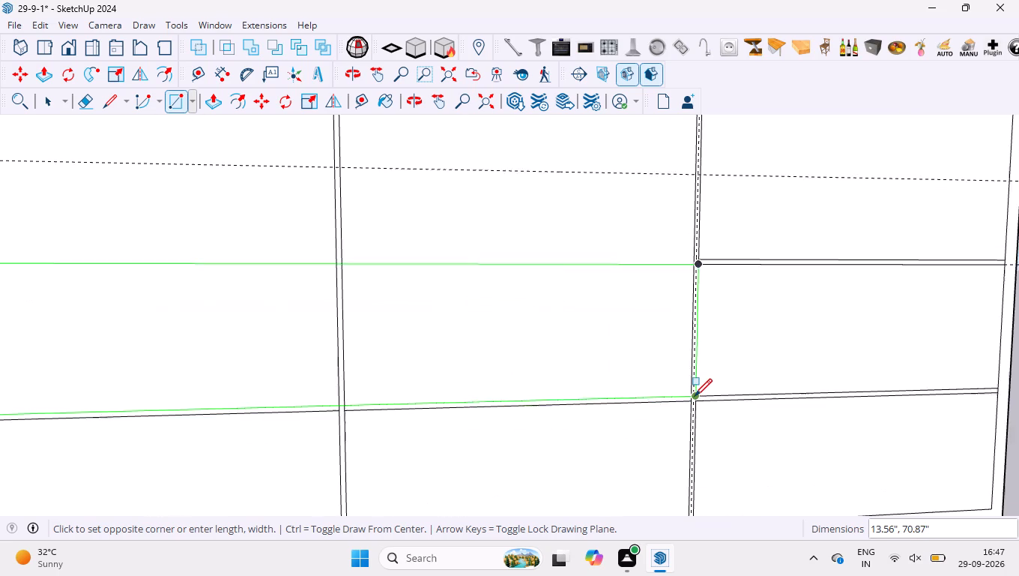
pyautogui.scroll(6, 695, 396)
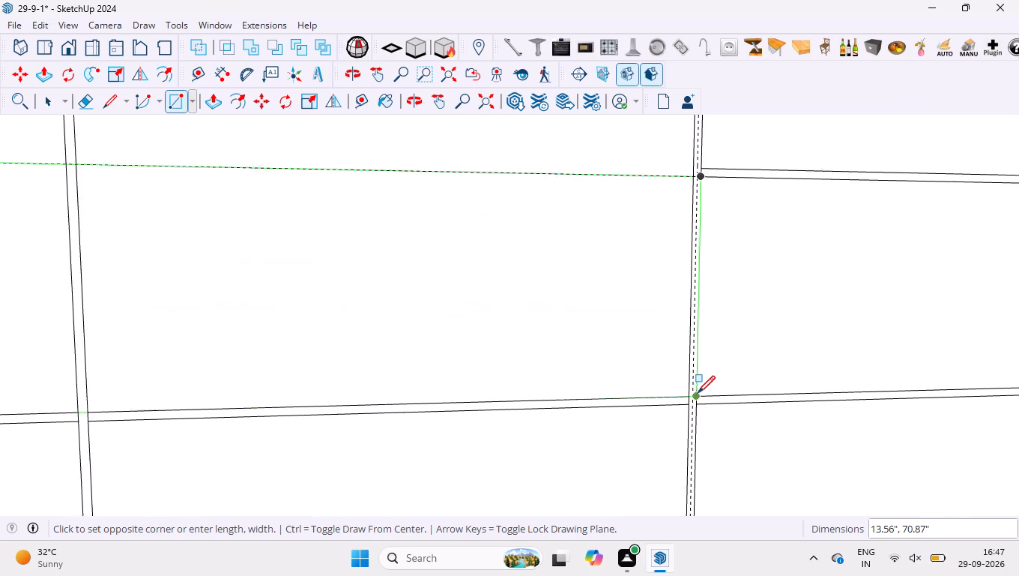
pyautogui.scroll(1, 698, 393)
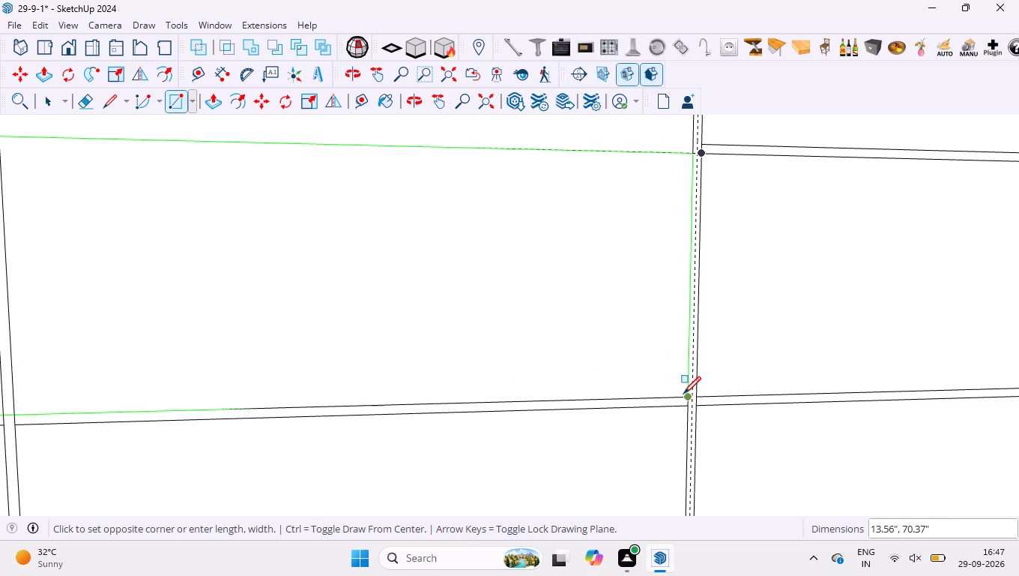
pyautogui.click(686, 398)
pyautogui.press('space')
# Draw a 9" by 70.62" rectangle between the two horizontal guides, from the left frame's inner edge to the guide inside the right divider.
pyautogui.scroll(-4, 683, 393)
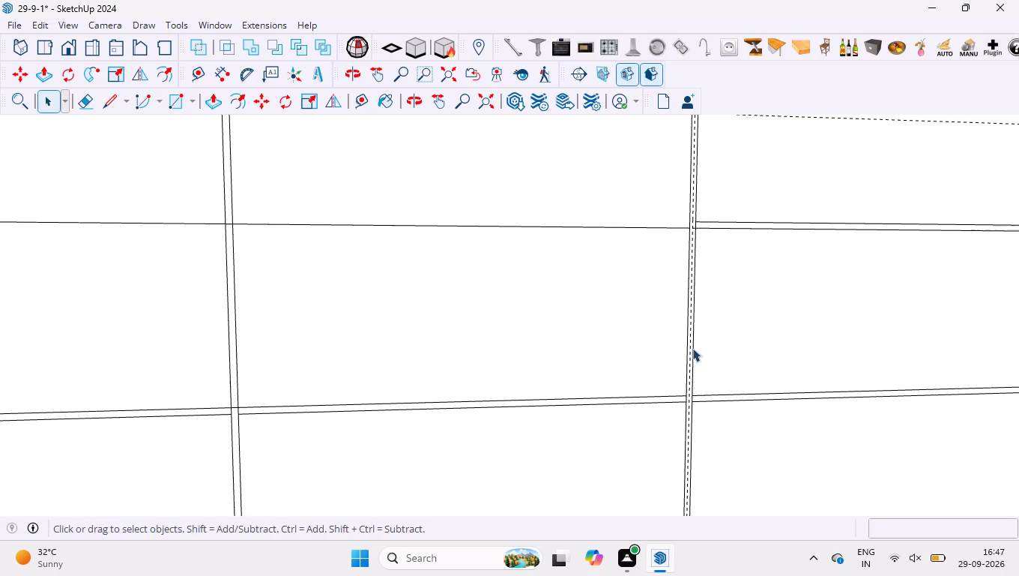
pyautogui.scroll(-5, 688, 355)
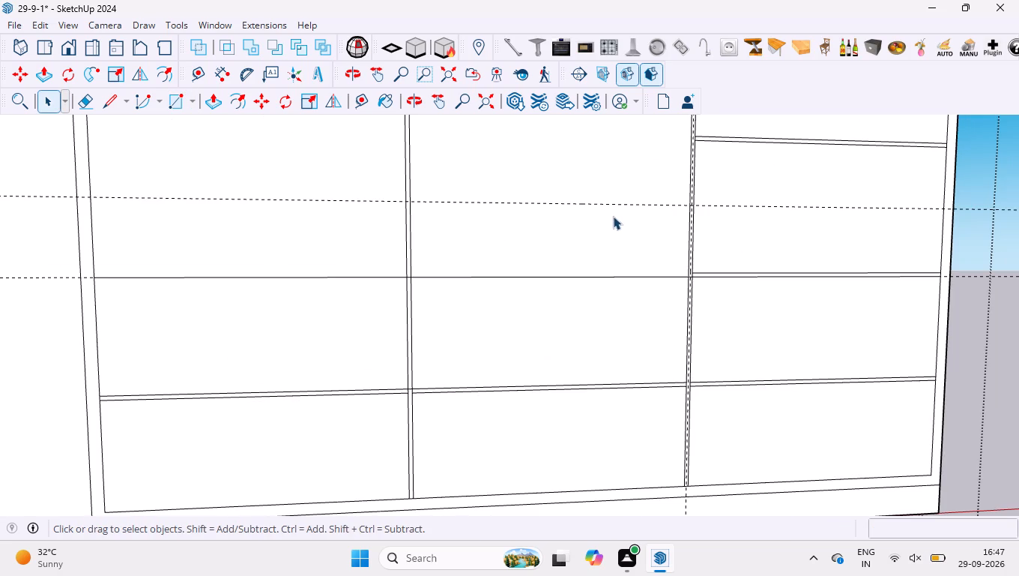
pyautogui.press('r')
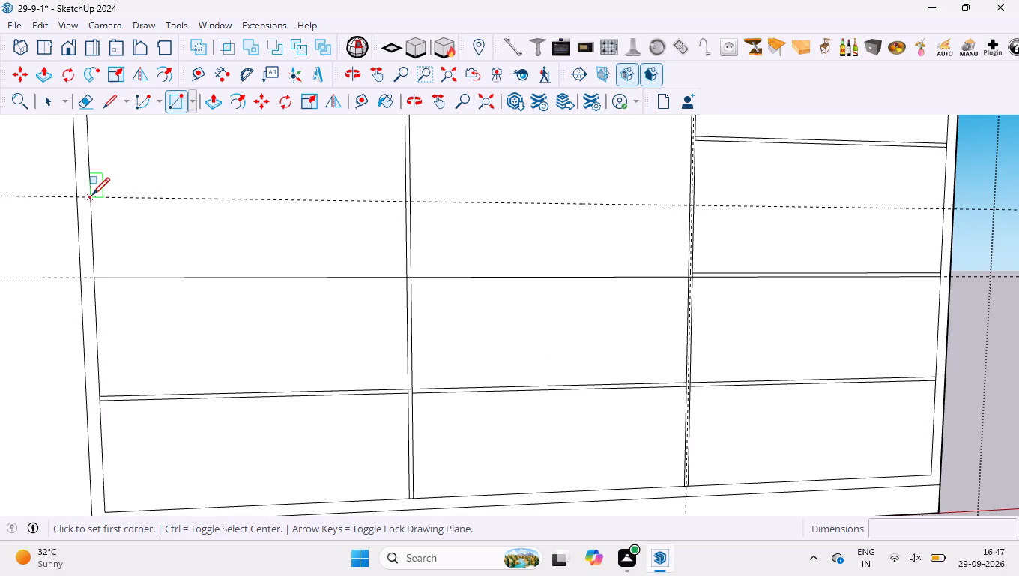
pyautogui.click(90, 195)
pyautogui.scroll(12, 681, 265)
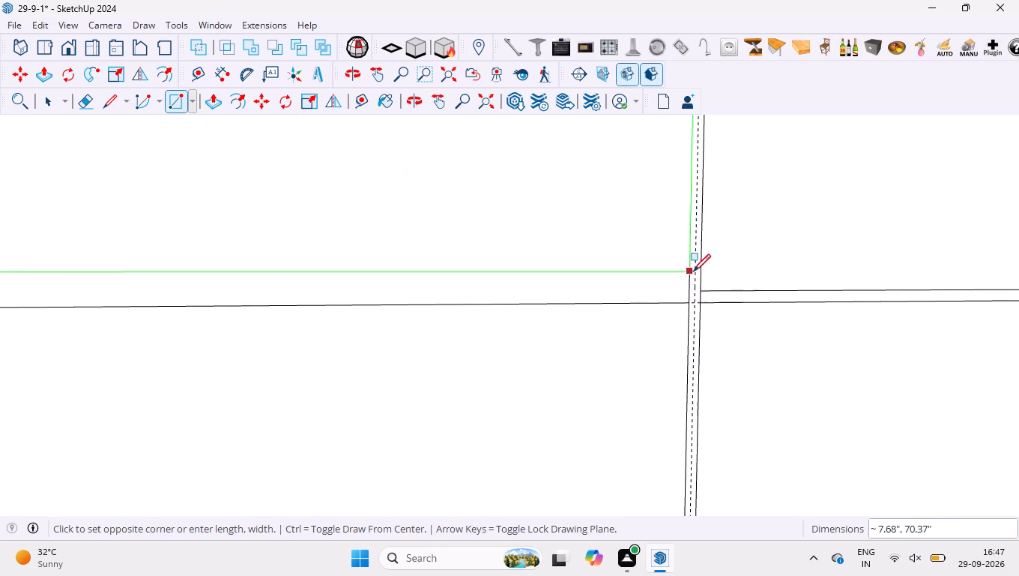
pyautogui.scroll(4, 693, 271)
pyautogui.click(694, 313)
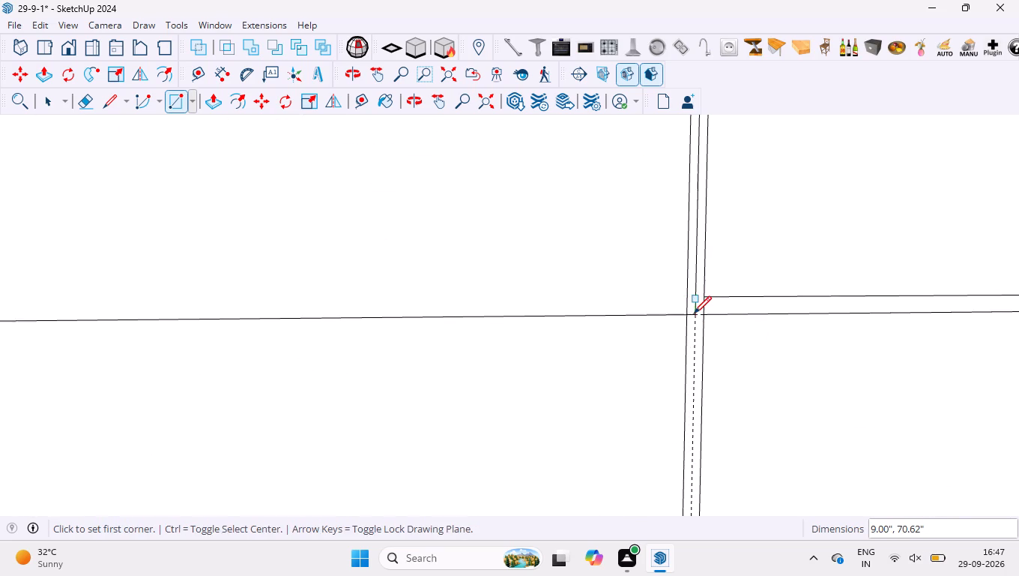
pyautogui.press('space')
# Erase the right divider's original left line where it runs beside the 9" rectangle.
pyautogui.scroll(-3, 636, 317)
pyautogui.scroll(-8, 718, 252)
pyautogui.scroll(3, 698, 187)
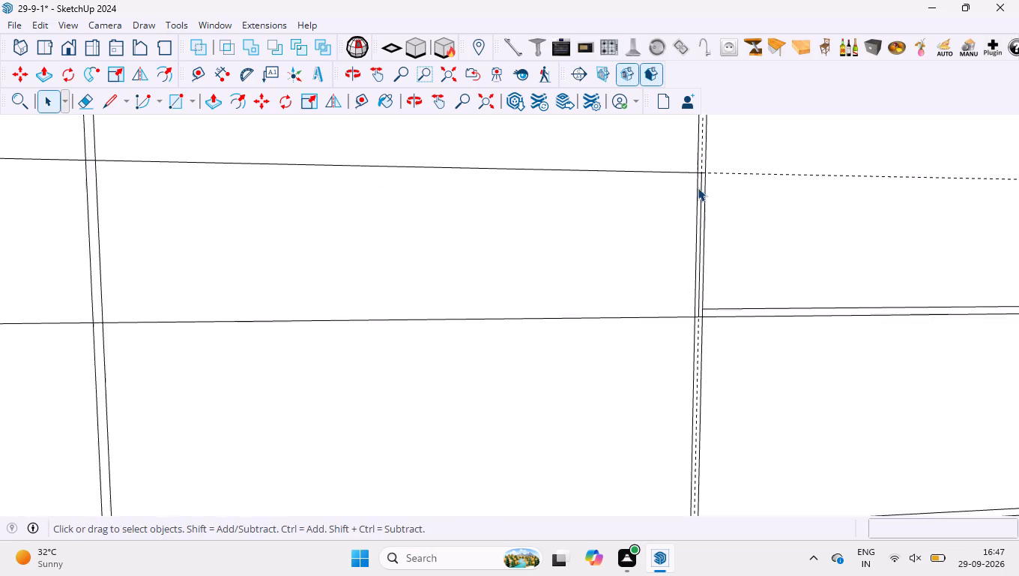
pyautogui.scroll(3, 698, 187)
pyautogui.press('e')
pyautogui.scroll(5, 696, 193)
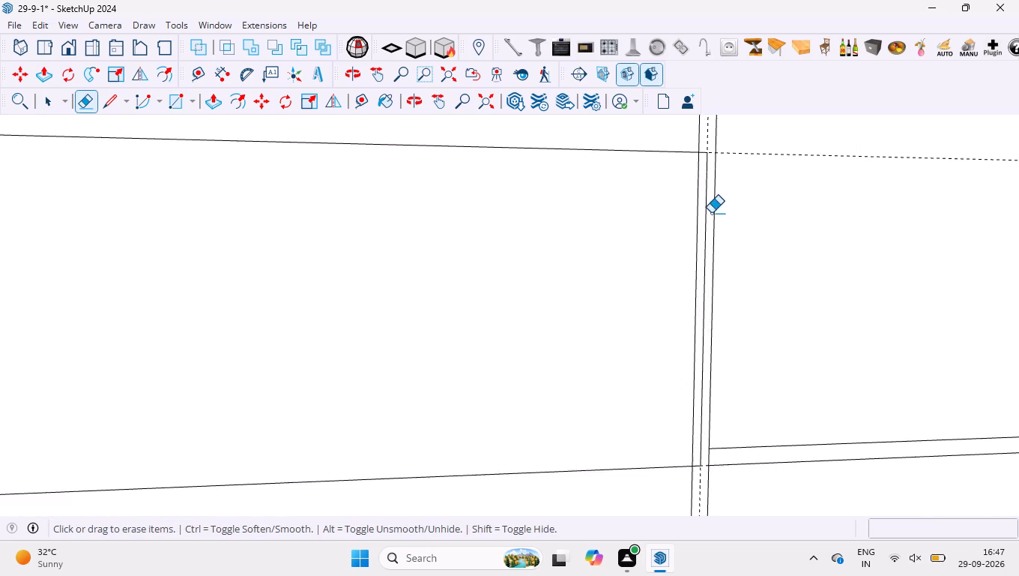
pyautogui.scroll(11, 711, 213)
pyautogui.moveTo(683, 240); pyautogui.dragTo(682, 253)
# Erase the vertical guide inside the right divider and both horizontal guides bounding the 9" band.
pyautogui.scroll(-5, 610, 231)
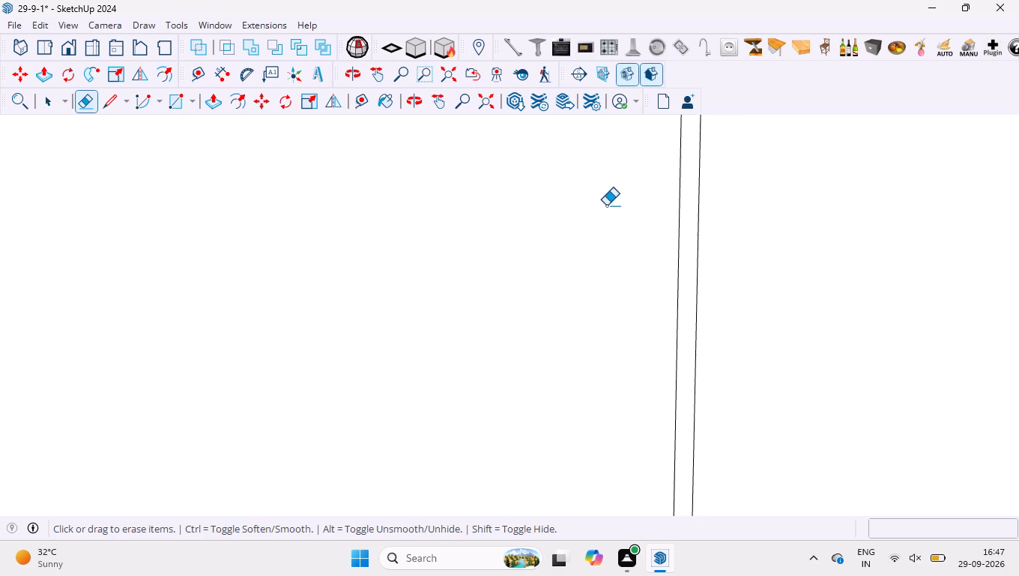
pyautogui.scroll(-20, 606, 205)
pyautogui.scroll(-1, 606, 205)
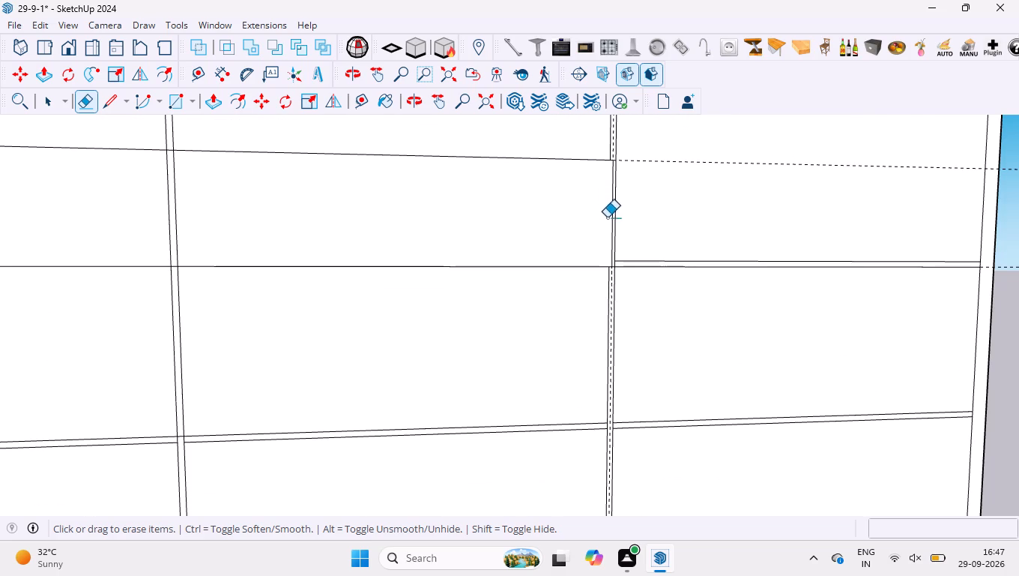
pyautogui.scroll(-2, 610, 230)
pyautogui.scroll(12, 615, 290)
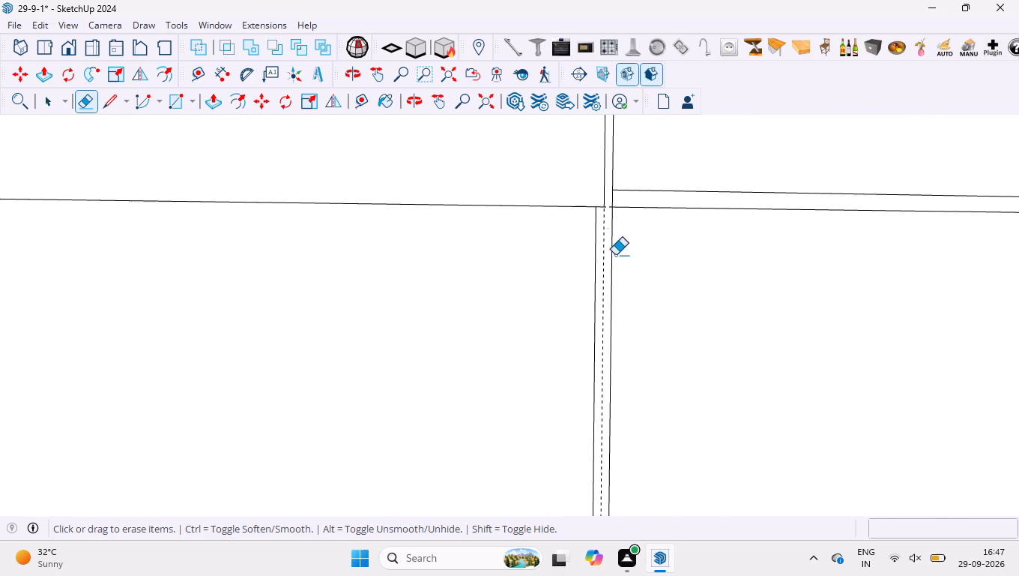
pyautogui.scroll(20, 602, 208)
pyautogui.scroll(2, 602, 208)
pyautogui.moveTo(608, 228); pyautogui.dragTo(607, 229)
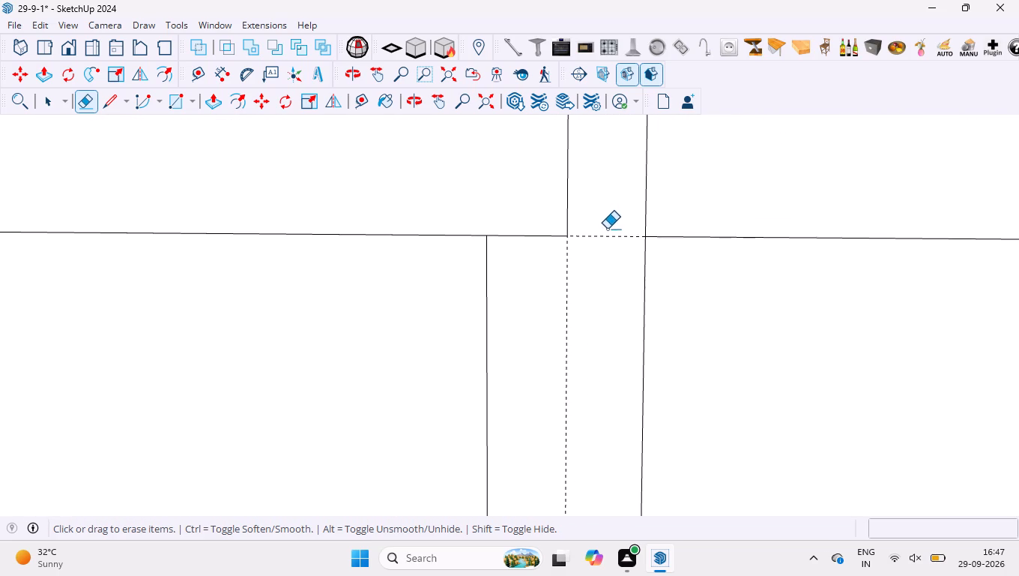
pyautogui.moveTo(607, 229); pyautogui.dragTo(560, 293)
pyautogui.scroll(-20, 558, 279)
pyautogui.scroll(-2, 558, 279)
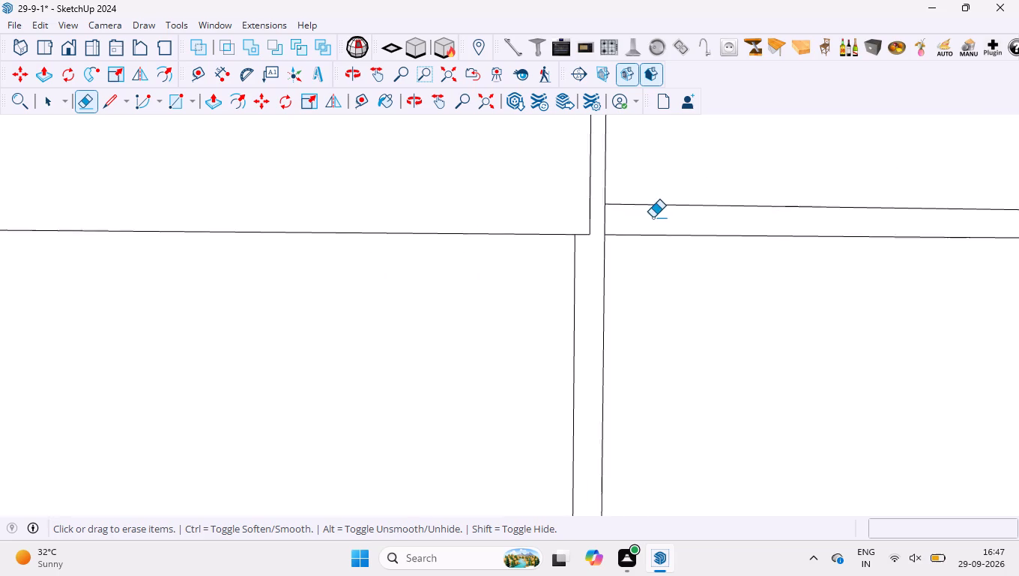
pyautogui.scroll(-15, 653, 217)
pyautogui.scroll(-10, 581, 256)
pyautogui.scroll(-2, 585, 316)
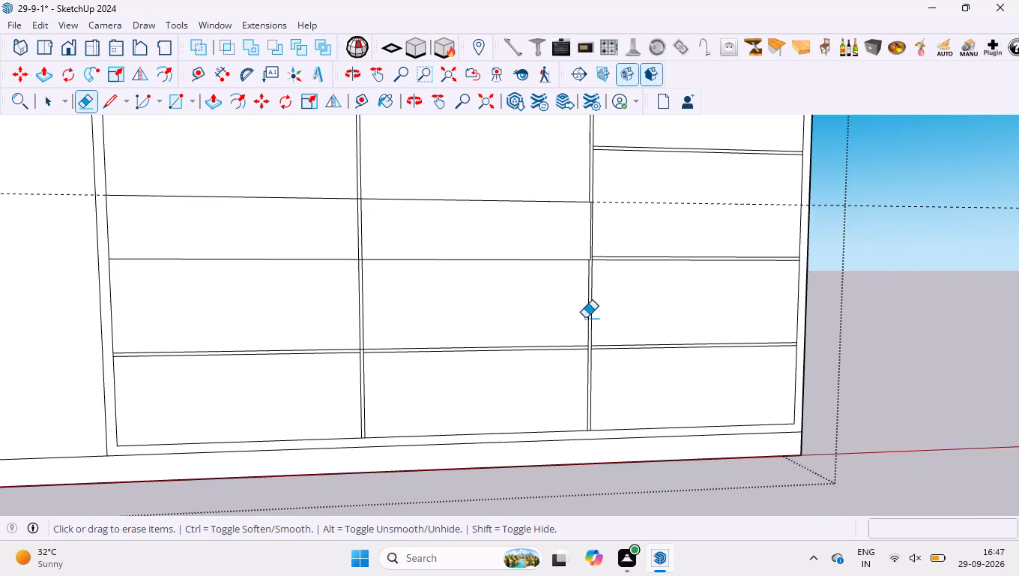
pyautogui.scroll(-2, 585, 318)
pyautogui.scroll(4, 619, 214)
pyautogui.moveTo(630, 236); pyautogui.dragTo(659, 282)
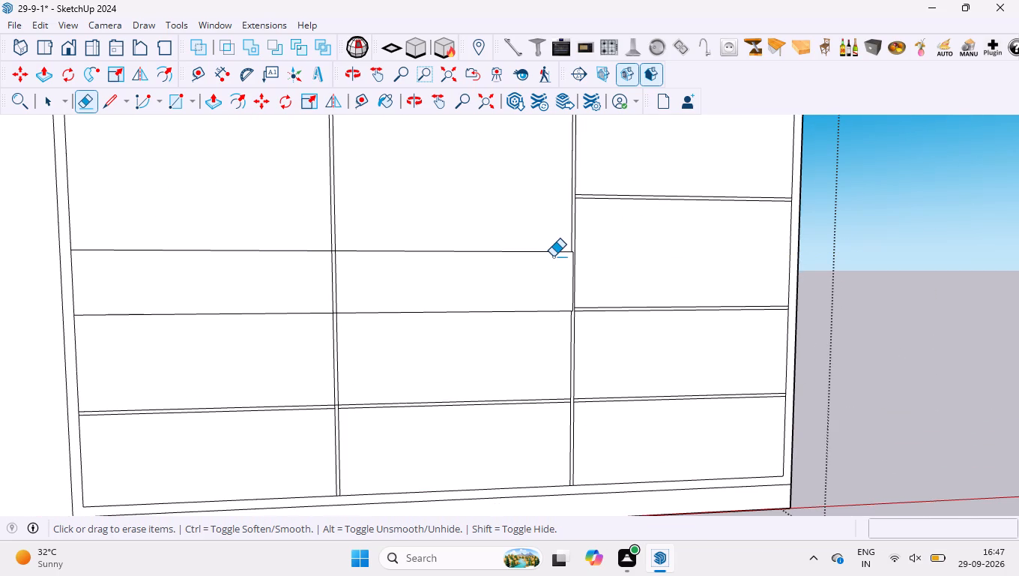
pyautogui.scroll(-4, 636, 260)
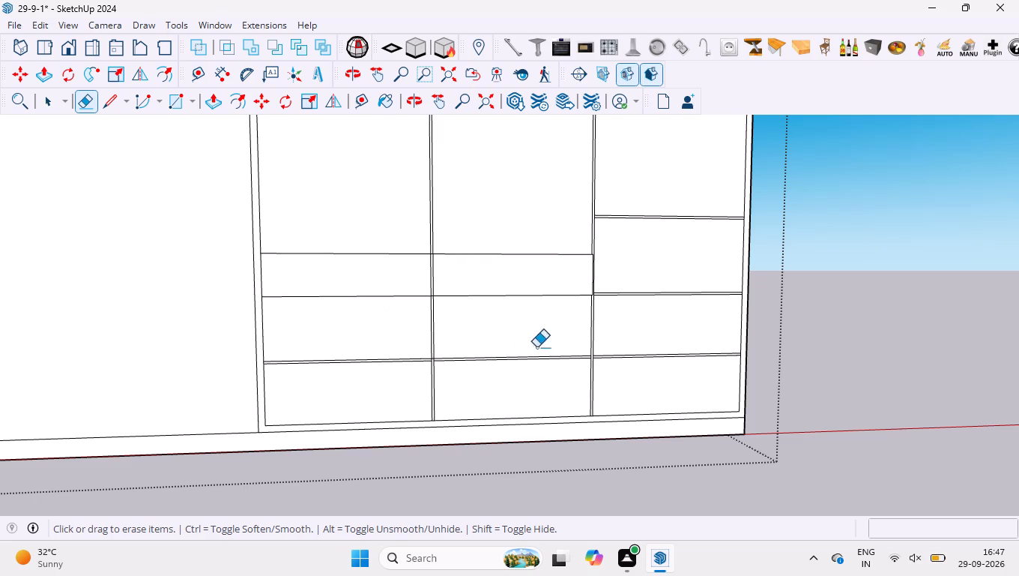
pyautogui.press('space')
# Erase the two lines of the divider between the left and middle framed bays within the 9" band.
pyautogui.scroll(-5, 539, 347)
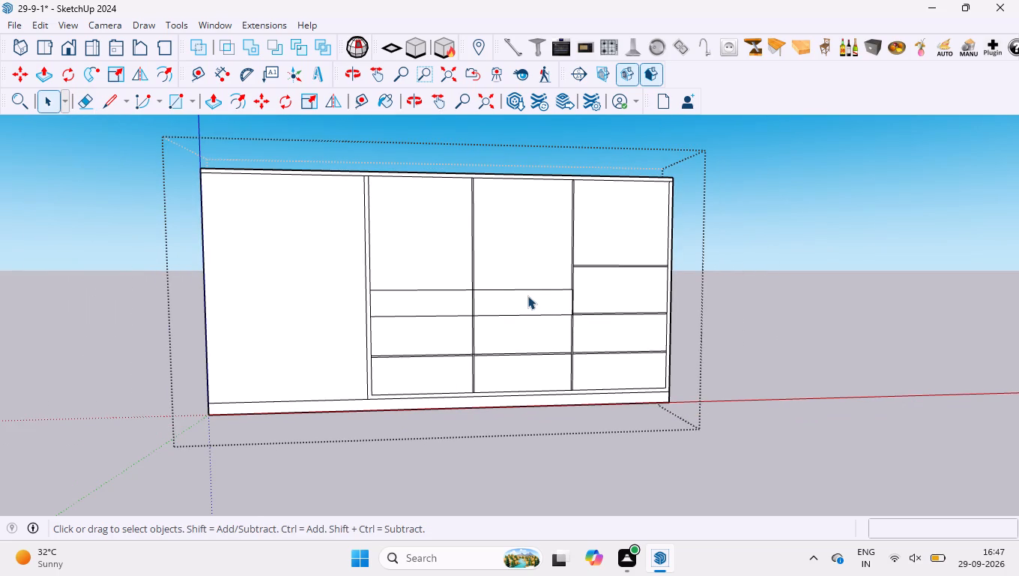
pyautogui.scroll(20, 472, 349)
pyautogui.press('e')
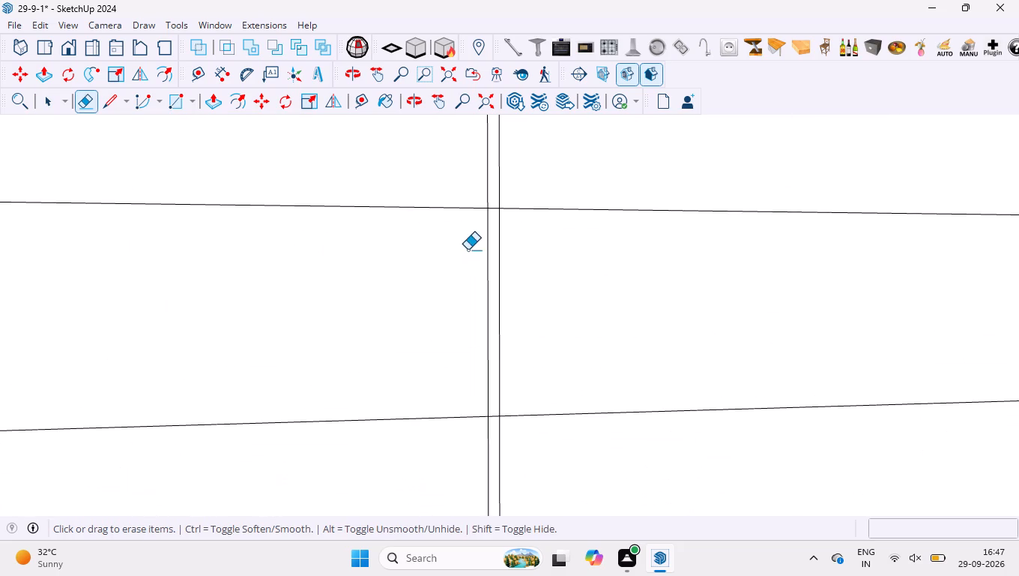
pyautogui.moveTo(468, 250); pyautogui.dragTo(763, 276)
# Draw a vertical line down across the 9" band from the midpoint of the upper divider's bottom end to the band's lower line.
pyautogui.scroll(-10, 542, 319)
pyautogui.scroll(8, 525, 301)
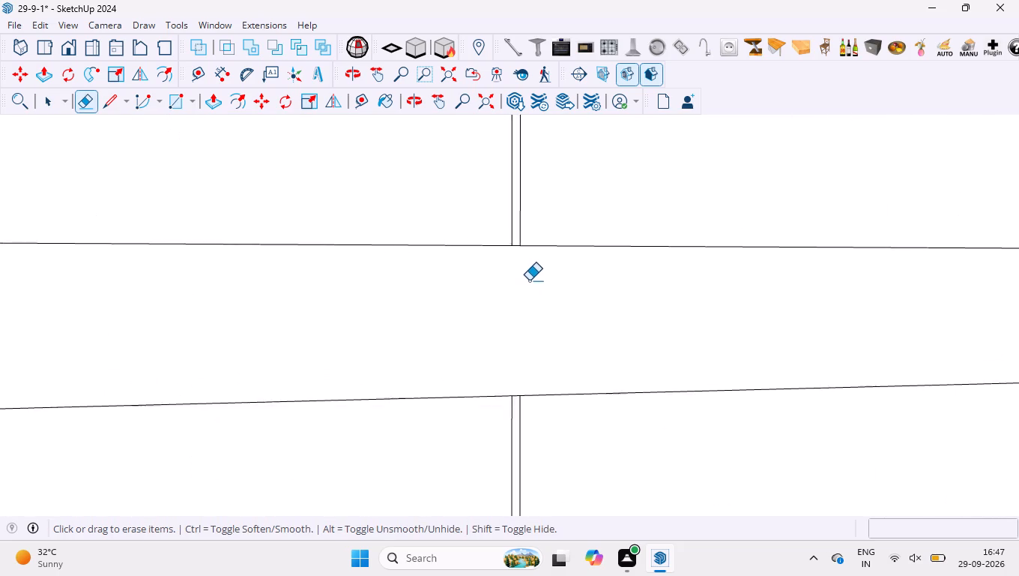
pyautogui.scroll(6, 529, 280)
pyautogui.press('l')
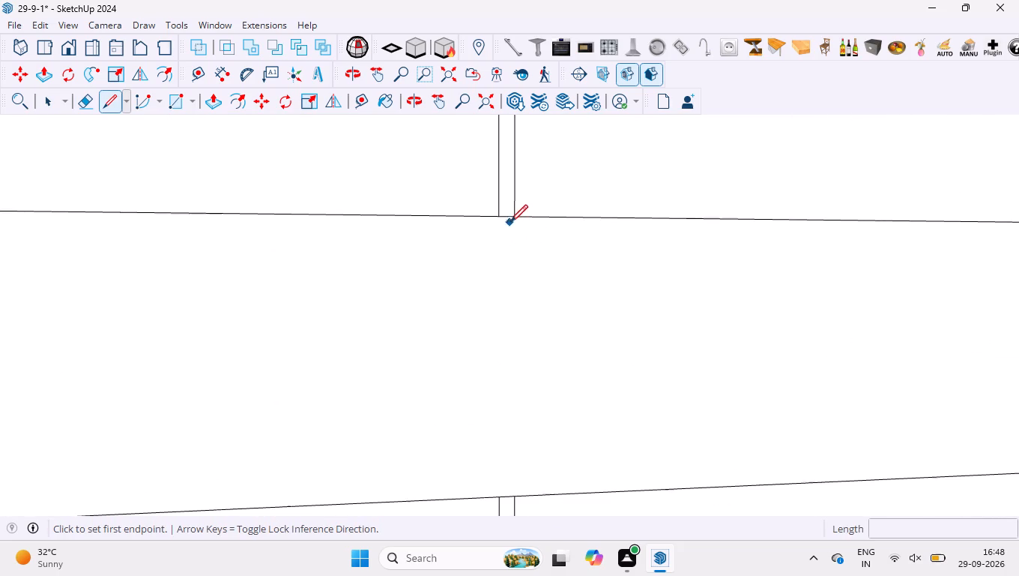
pyautogui.scroll(9, 506, 215)
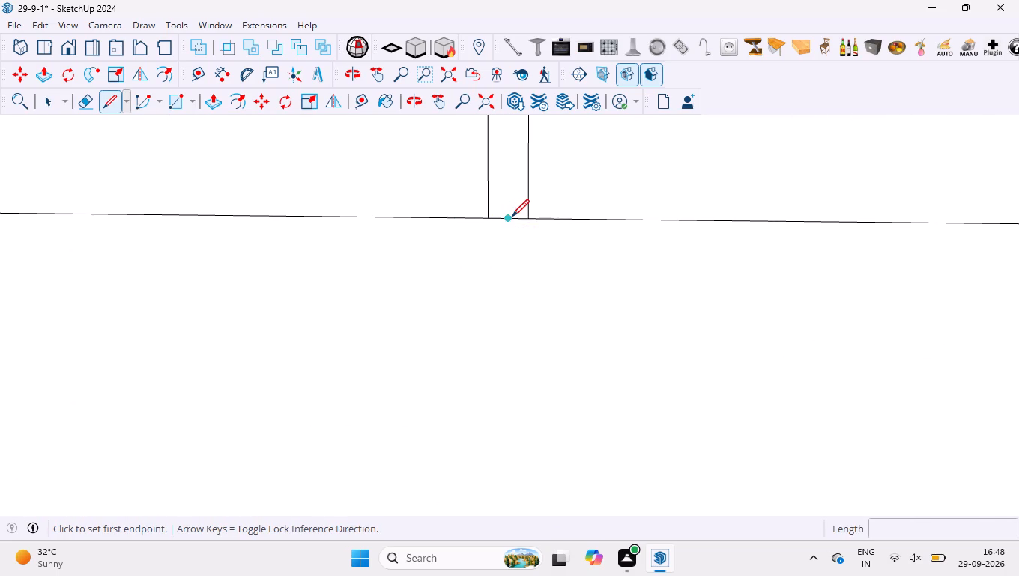
pyautogui.click(512, 217)
pyautogui.scroll(-14, 496, 268)
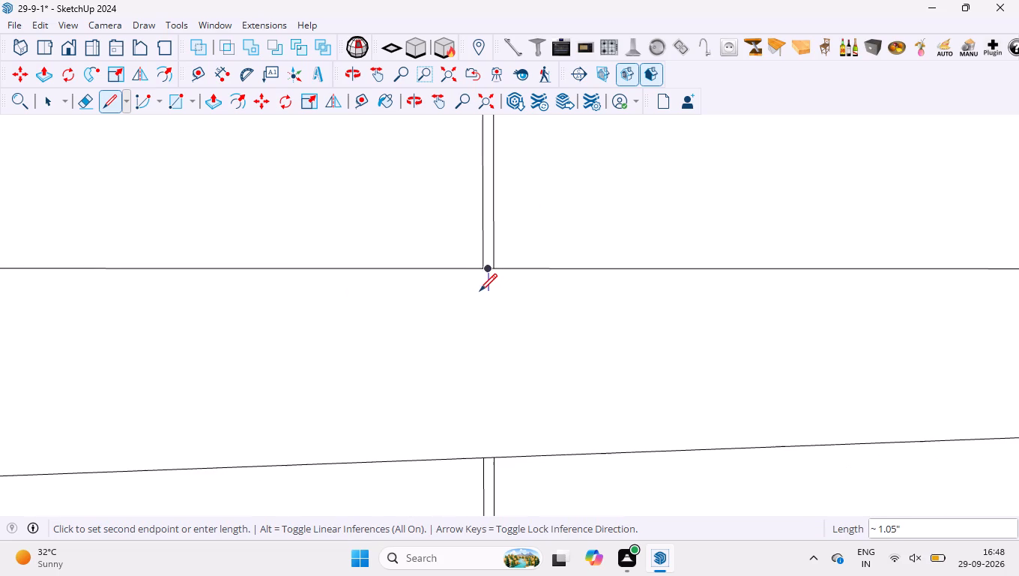
pyautogui.press('Up')
pyautogui.scroll(2, 496, 449)
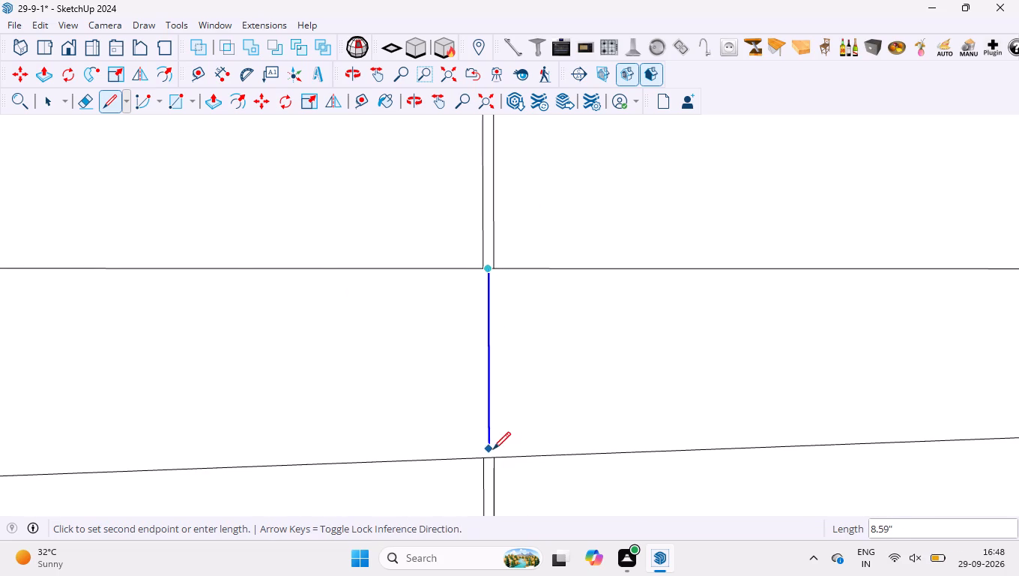
pyautogui.scroll(7, 493, 449)
pyautogui.click(486, 464)
pyautogui.press('space')
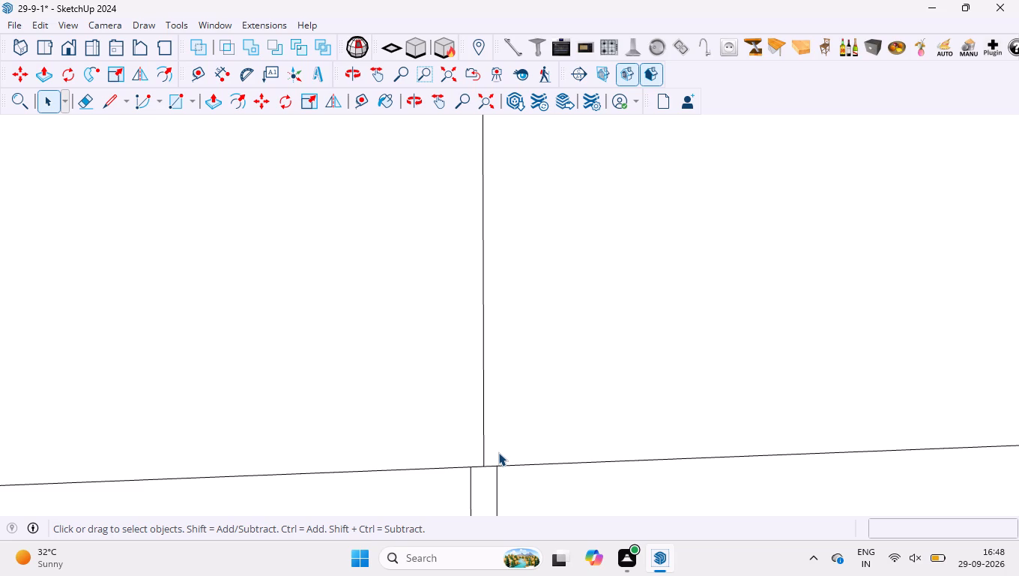
# Measure the width of the divider where it meets the top of the 9" band.
pyautogui.scroll(-19, 493, 406)
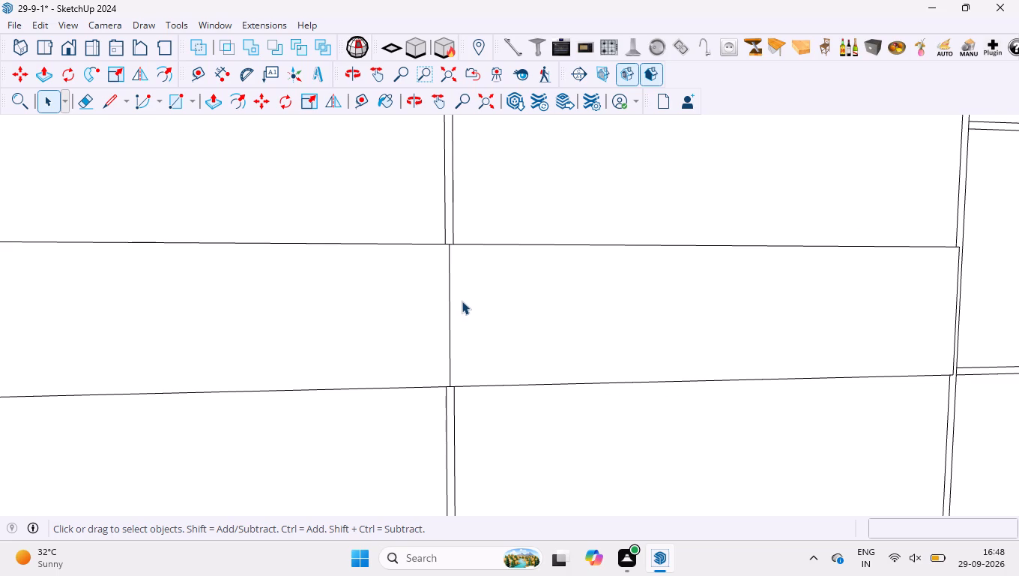
pyautogui.scroll(6, 462, 286)
pyautogui.scroll(13, 447, 211)
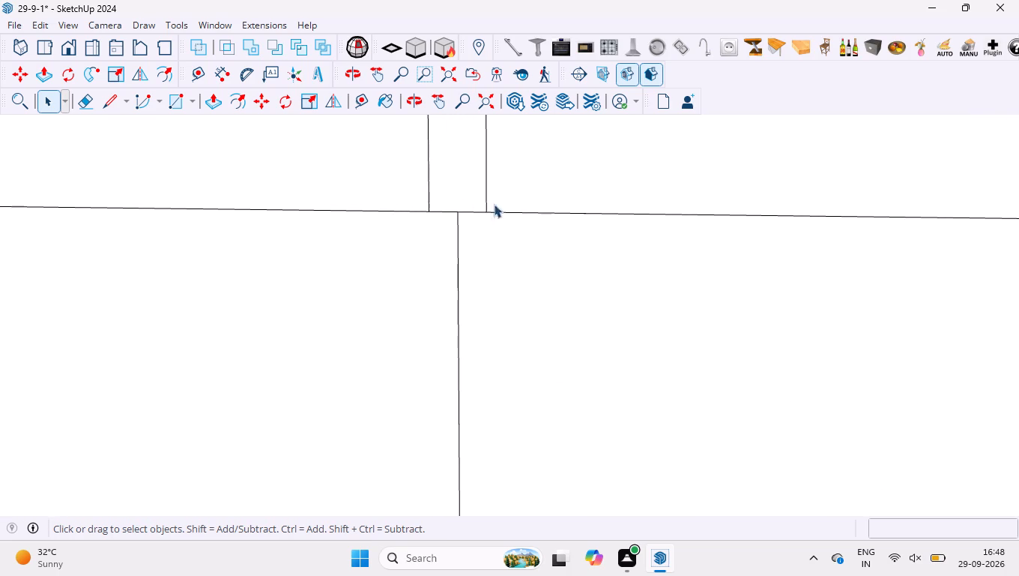
pyautogui.scroll(8, 430, 149)
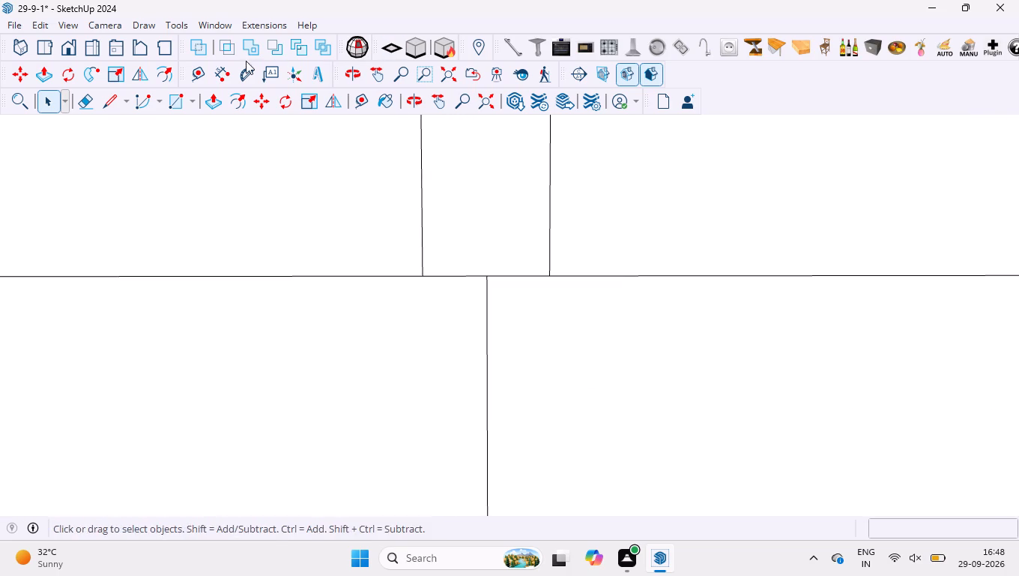
pyautogui.click(219, 76)
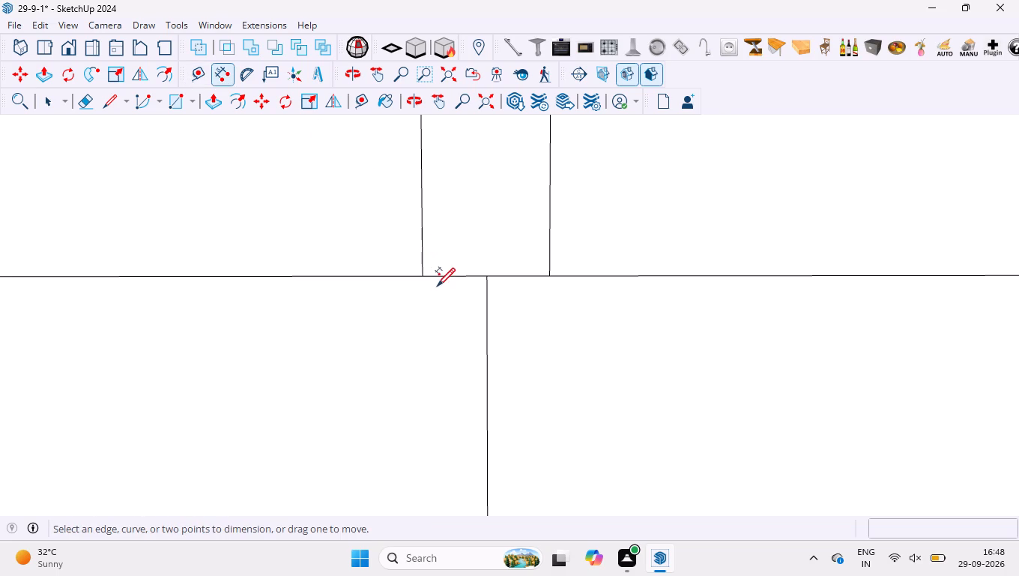
pyautogui.click(421, 277)
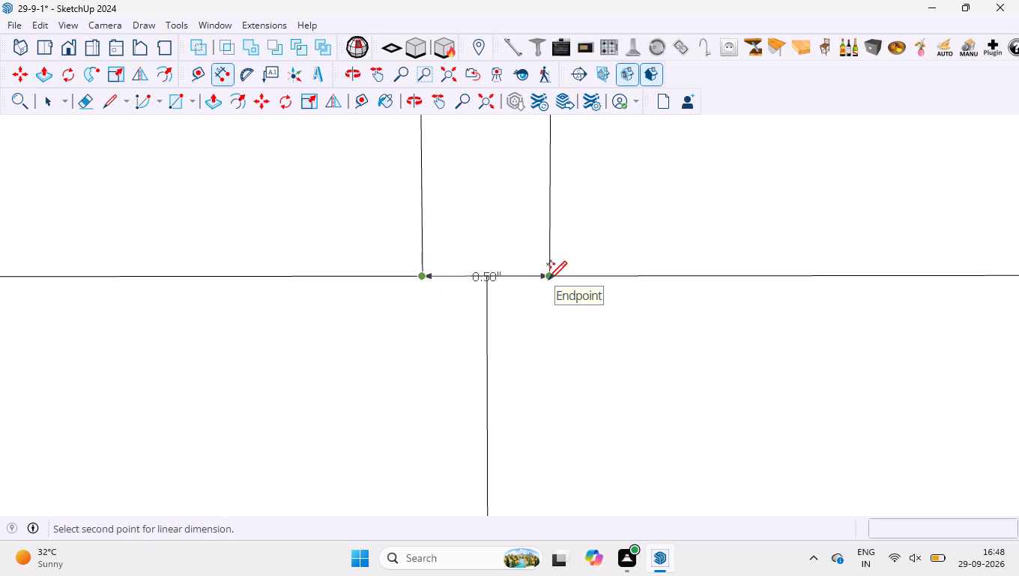
pyautogui.press('space')
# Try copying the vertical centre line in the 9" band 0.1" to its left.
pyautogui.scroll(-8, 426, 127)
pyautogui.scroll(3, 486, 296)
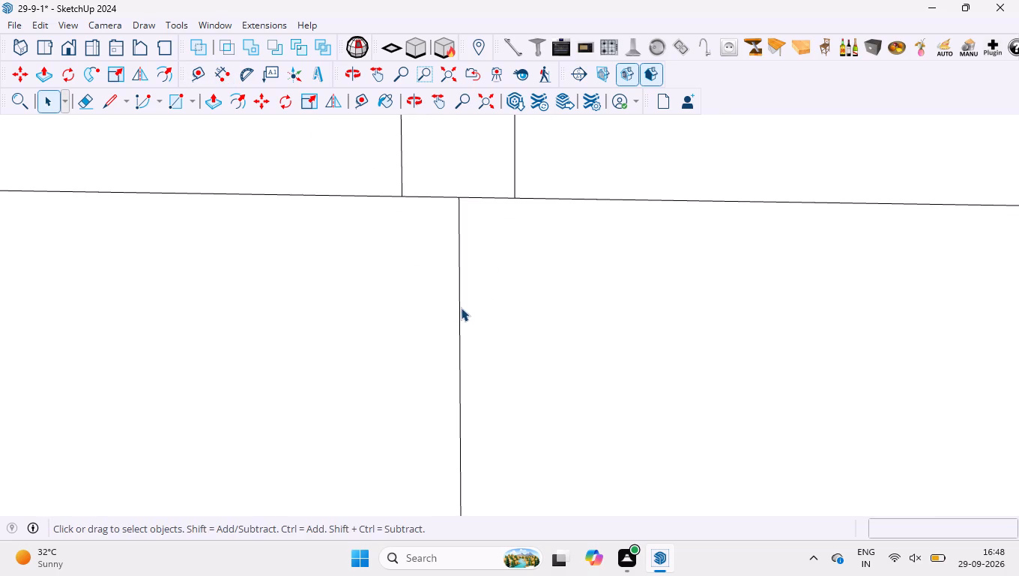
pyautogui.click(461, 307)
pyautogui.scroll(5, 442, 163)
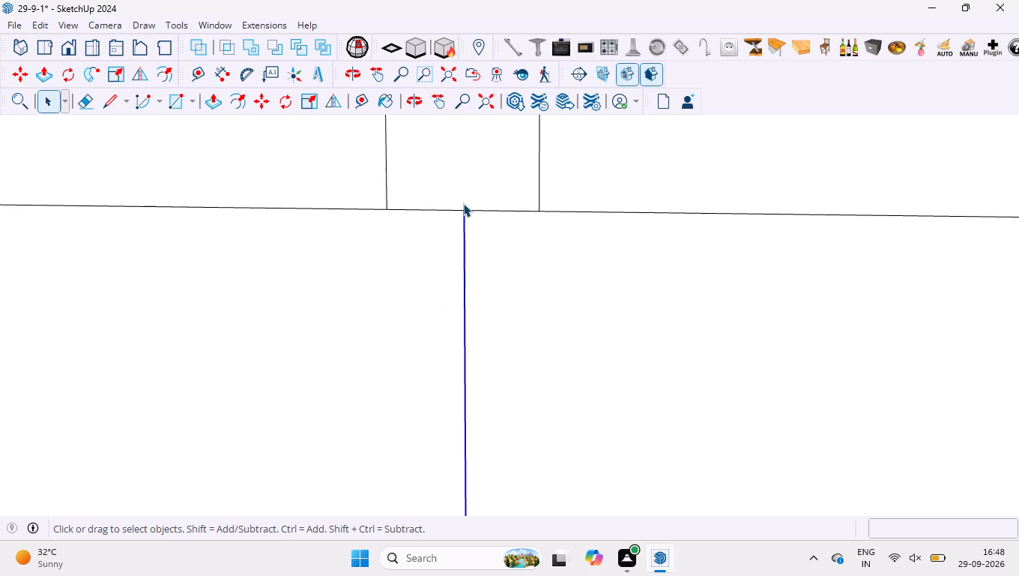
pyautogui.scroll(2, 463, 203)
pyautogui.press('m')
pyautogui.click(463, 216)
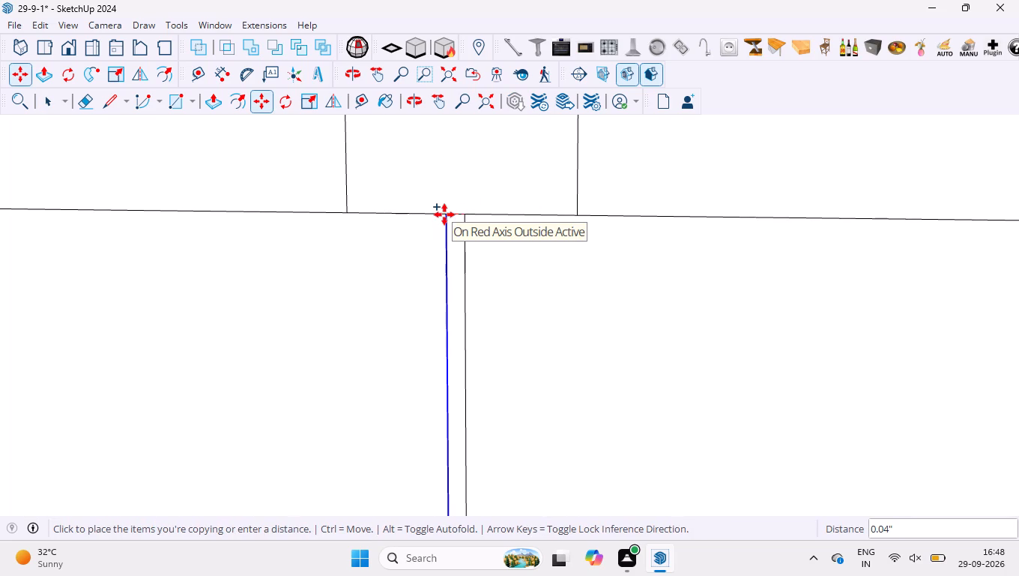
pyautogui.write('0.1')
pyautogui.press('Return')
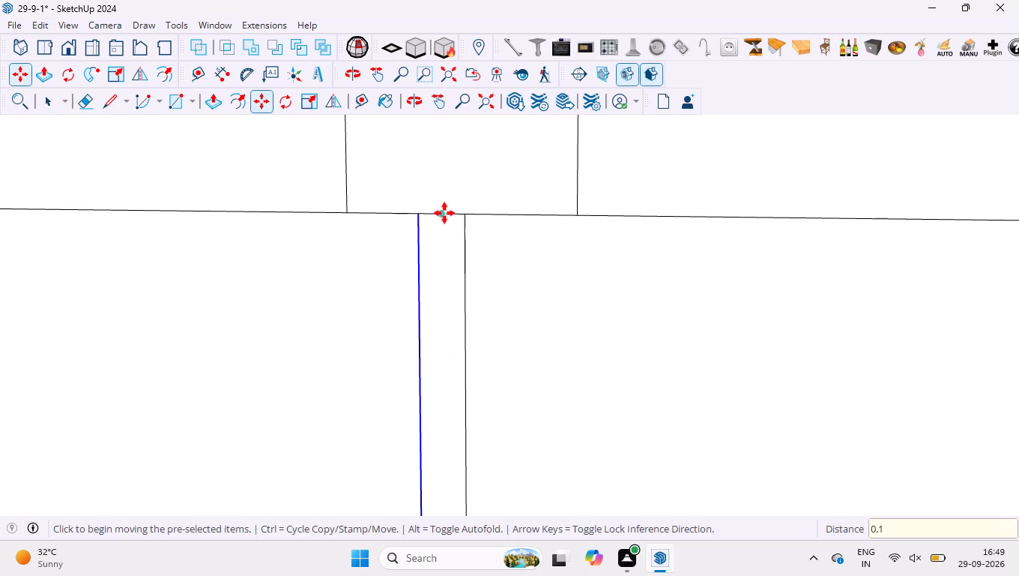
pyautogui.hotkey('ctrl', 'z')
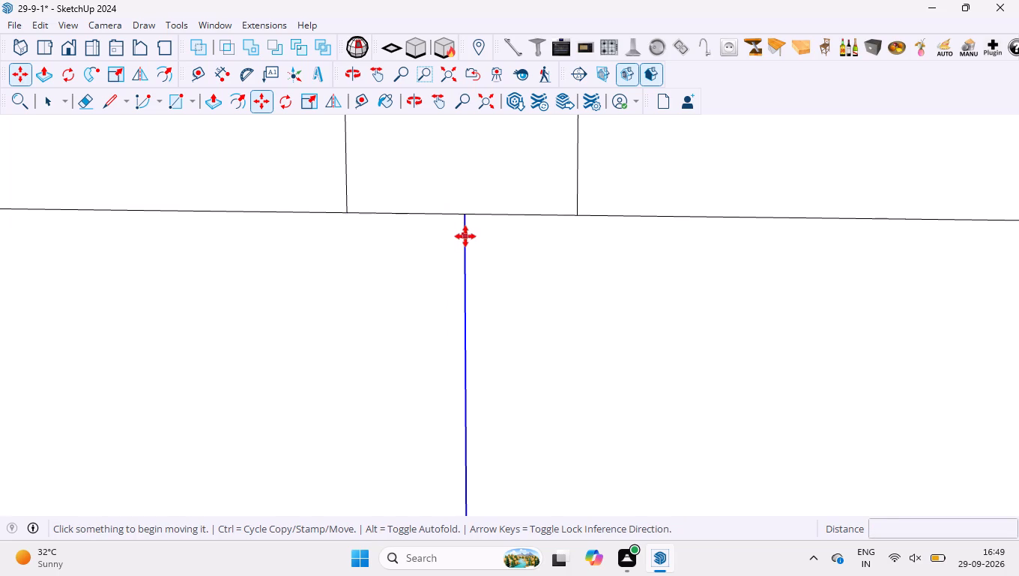
# Copy the vertical centre line in the 9" band 0.05" to its left.
pyautogui.click(465, 236)
pyautogui.write('0.')
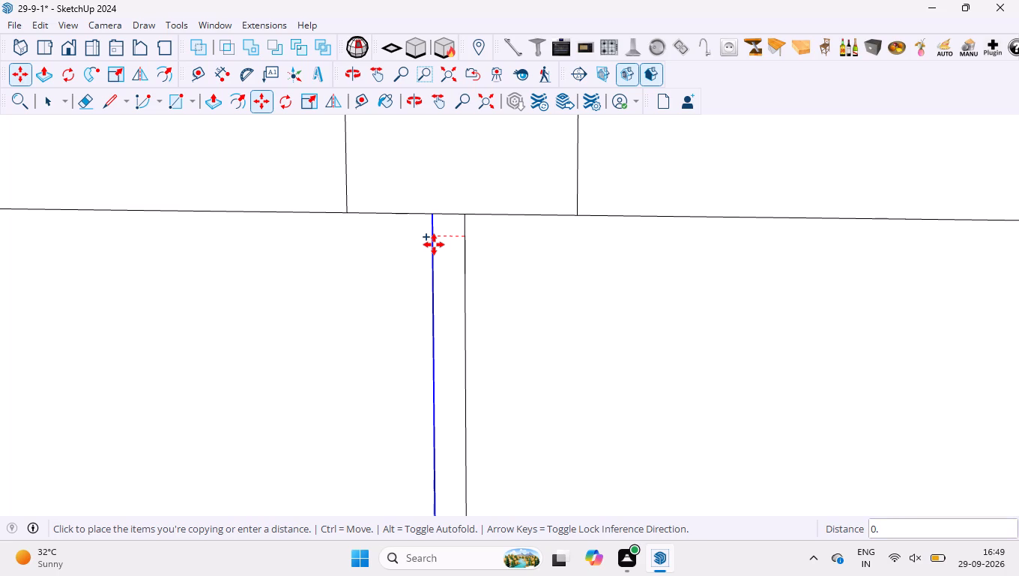
pyautogui.press('.')
pyautogui.press('0')
pyautogui.press('BackSpace')
pyautogui.press('BackSpace')
pyautogui.press('0')
pyautogui.press('5')
pyautogui.press('Return')
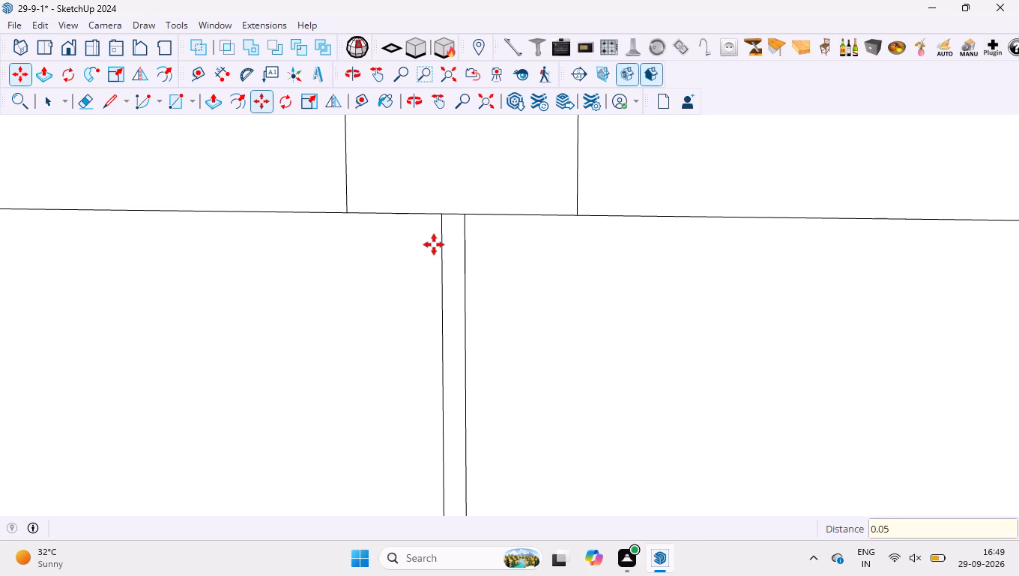
# Copy the new left-hand line 0.1" to the right, past the centre line of the 9" band.
pyautogui.scroll(4, 457, 229)
pyautogui.click(434, 233)
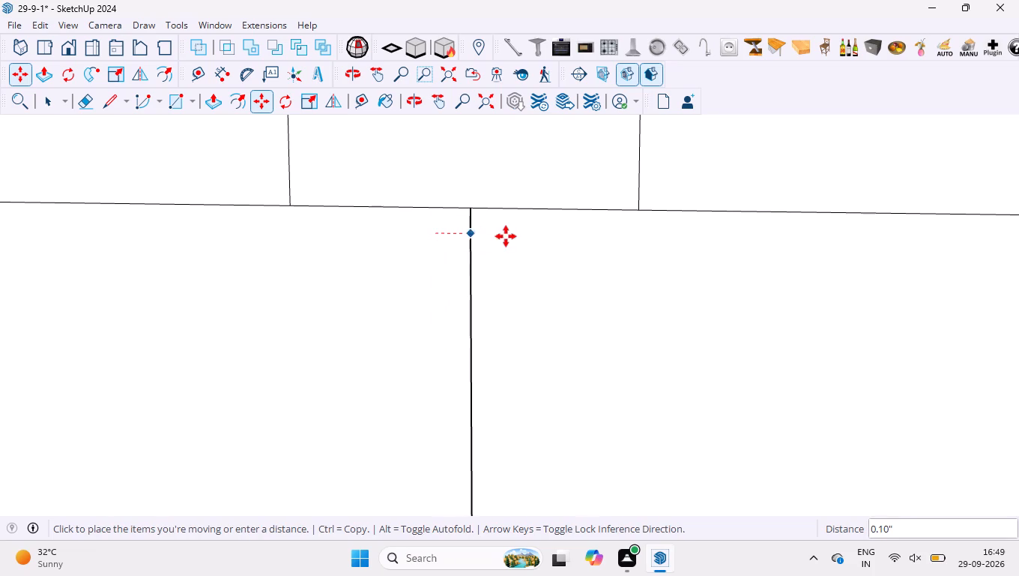
pyautogui.write('0.1')
pyautogui.press('Return')
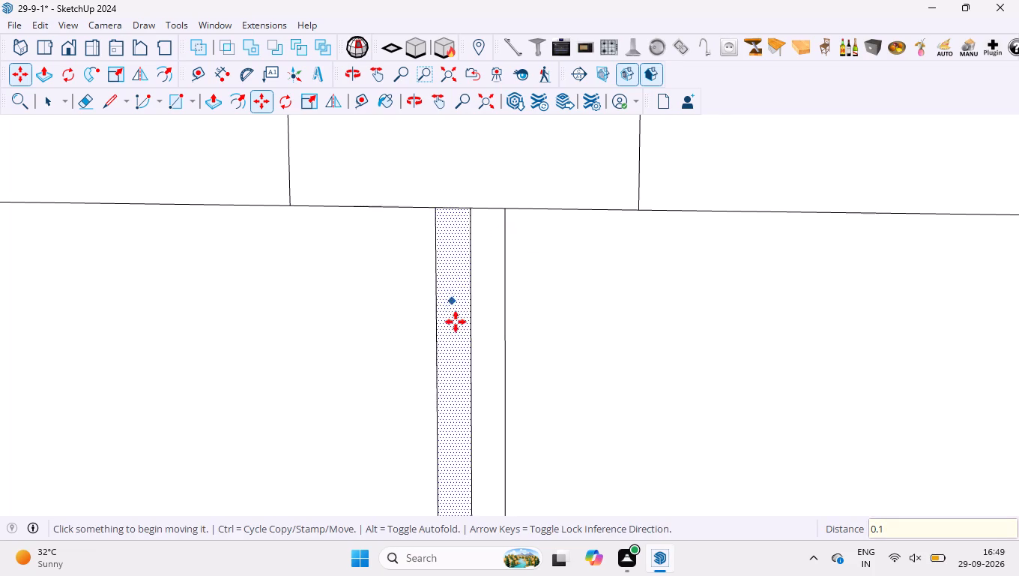
pyautogui.press('space')
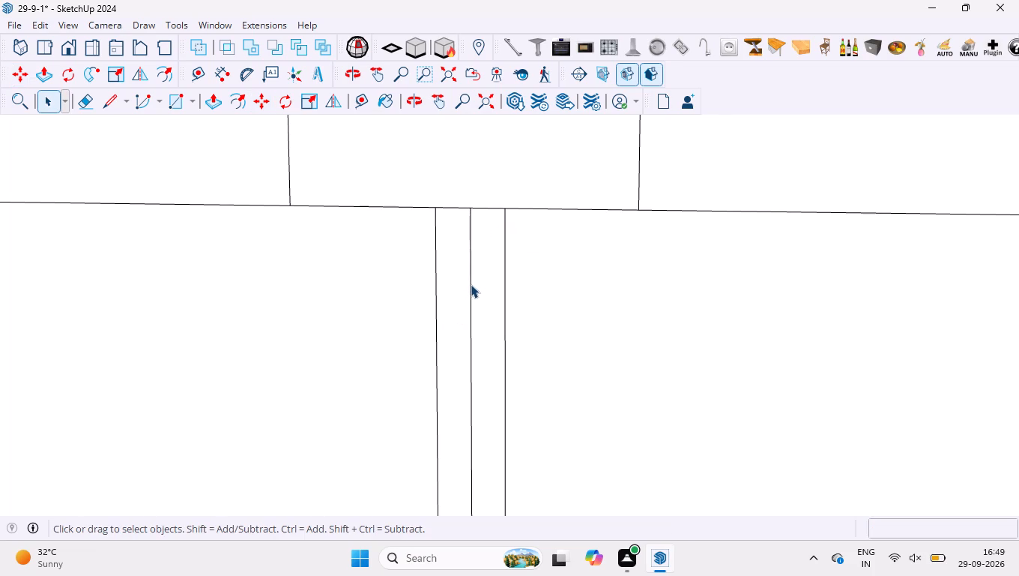
# Copy the two outer lines of the 0.1" gap along the red axis to the midpoint of the left bay's upper line in the 9" band.
pyautogui.click(435, 271)
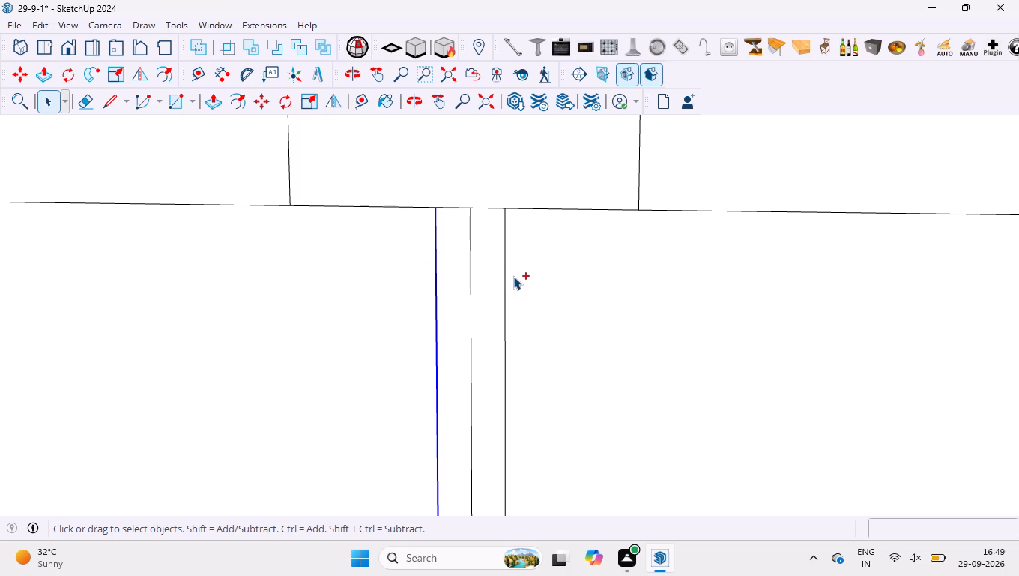
pyautogui.keyDown('ctrl'); pyautogui.click(505, 292); pyautogui.keyUp('ctrl')
pyautogui.scroll(-20, 469, 145)
pyautogui.scroll(-15, 469, 145)
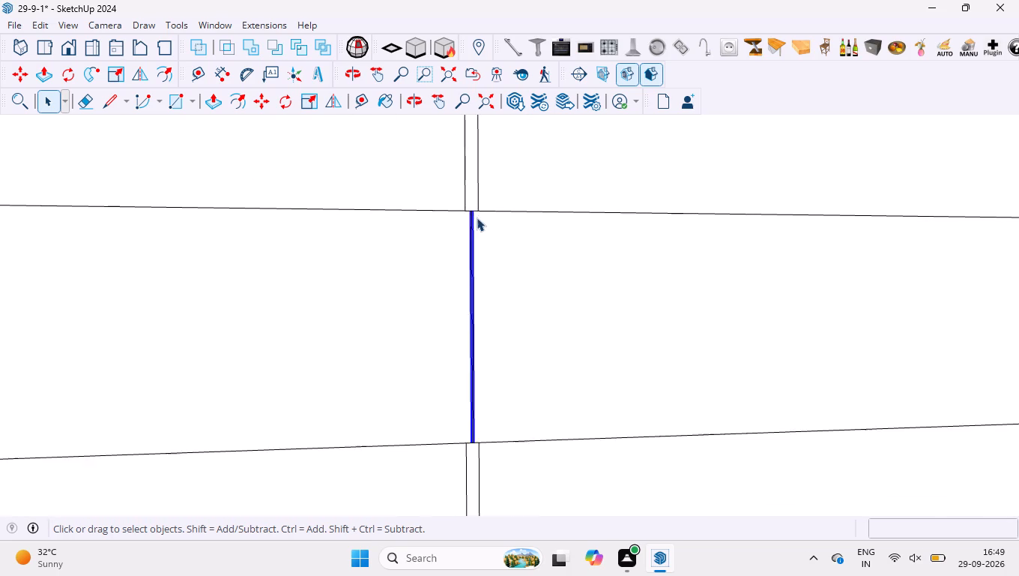
pyautogui.scroll(-10, 477, 217)
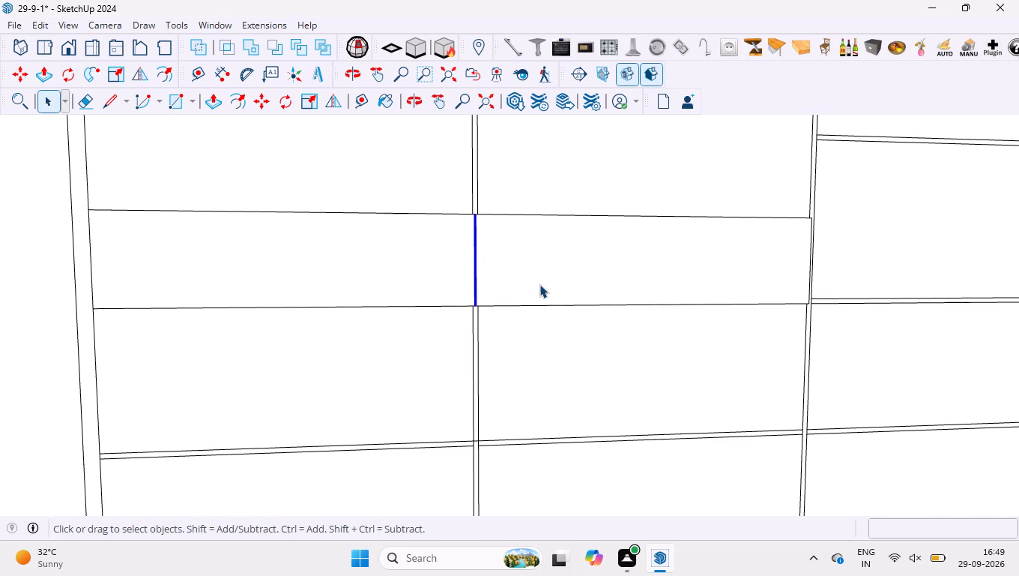
pyautogui.press('m')
pyautogui.scroll(15, 488, 239)
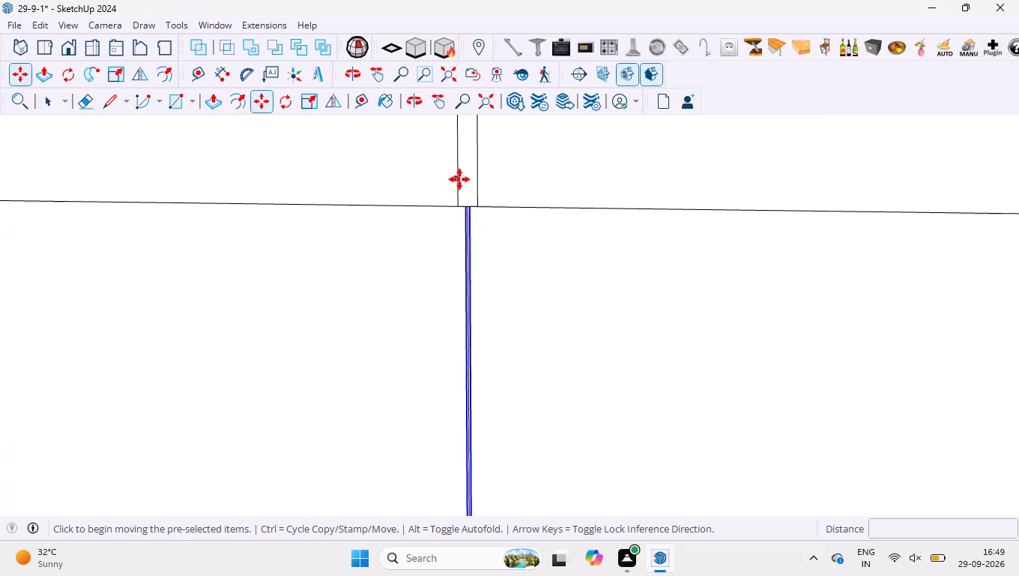
pyautogui.scroll(17, 459, 179)
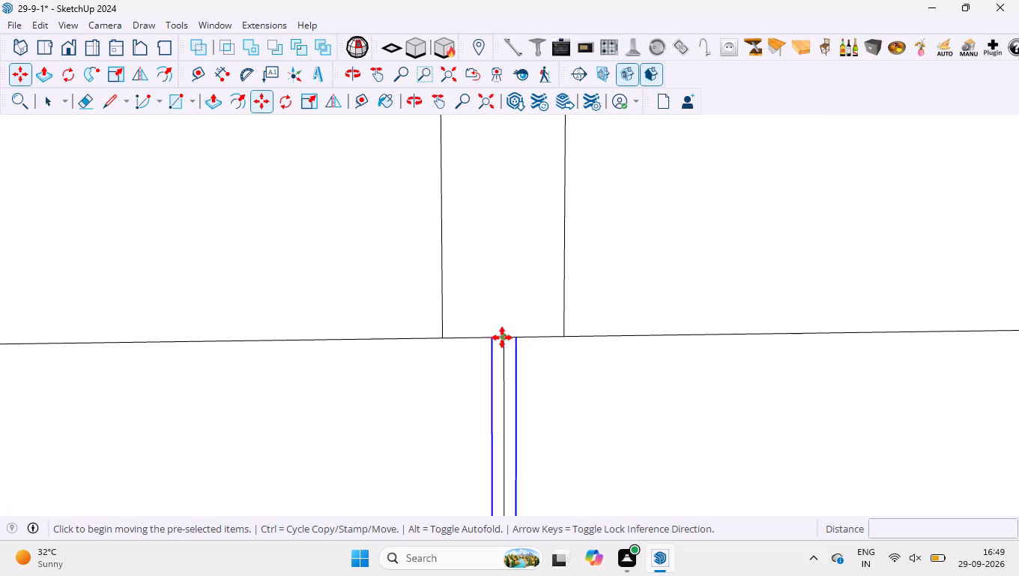
pyautogui.click(502, 337)
pyautogui.scroll(-7, 509, 277)
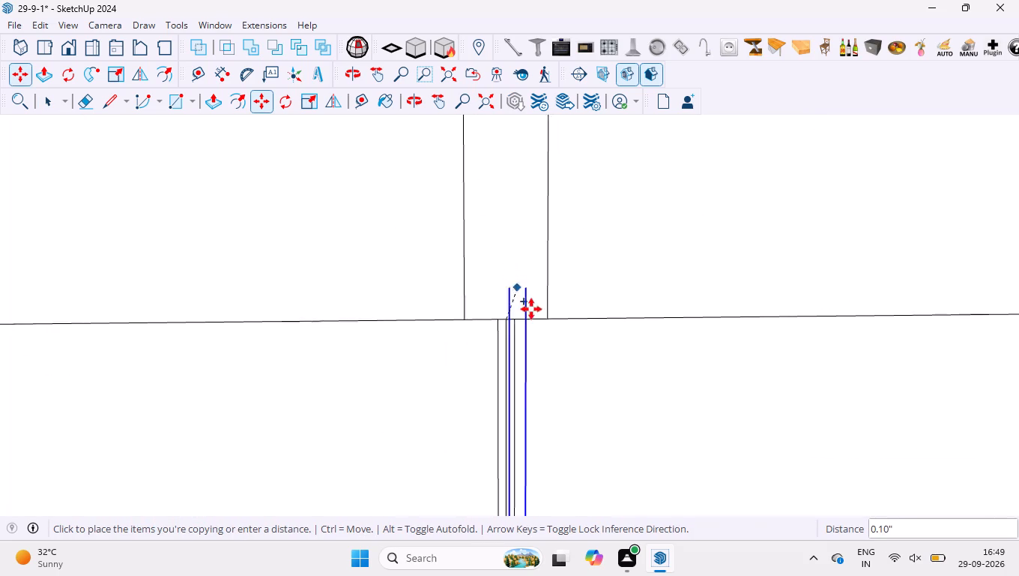
pyautogui.scroll(-10, 531, 309)
pyautogui.press('Right')
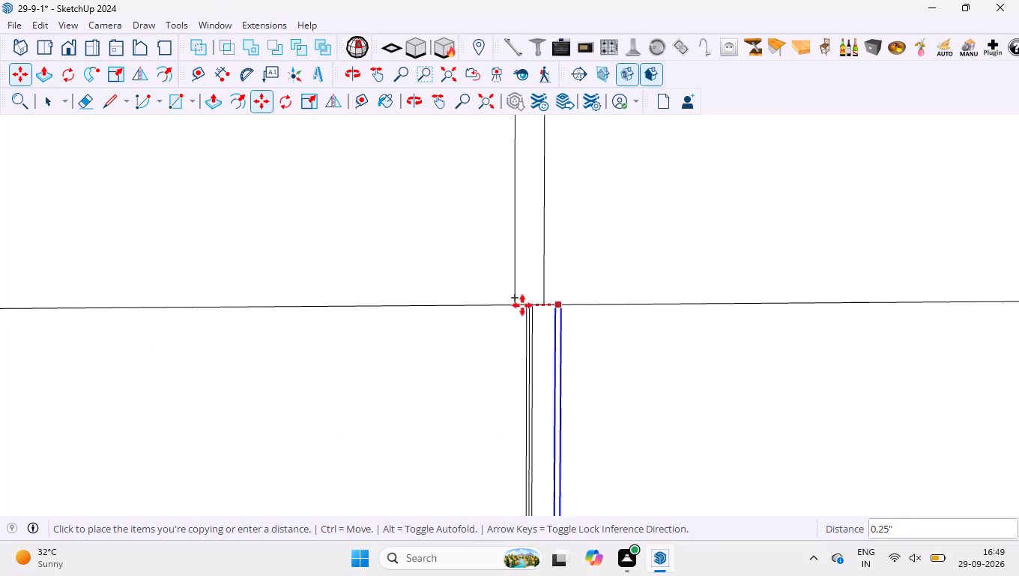
pyautogui.scroll(-19, 409, 307)
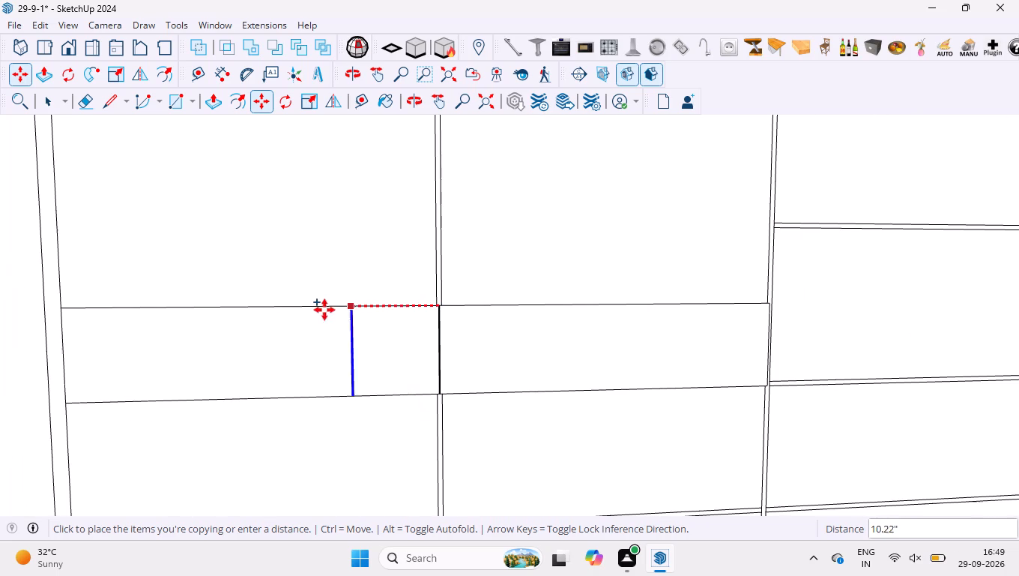
pyautogui.click(255, 308)
pyautogui.scroll(14, 255, 307)
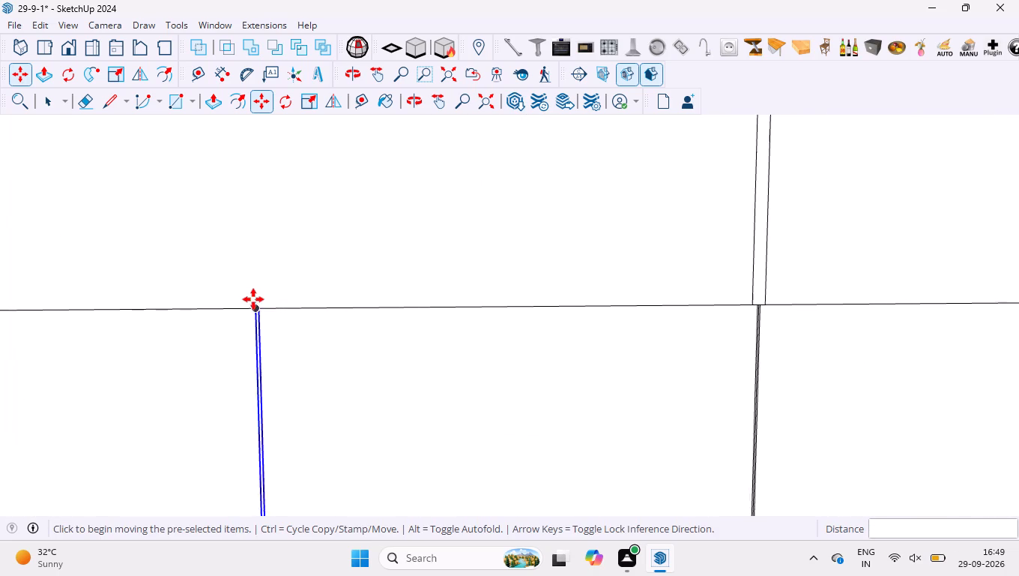
pyautogui.scroll(9, 253, 299)
pyautogui.scroll(-16, 260, 295)
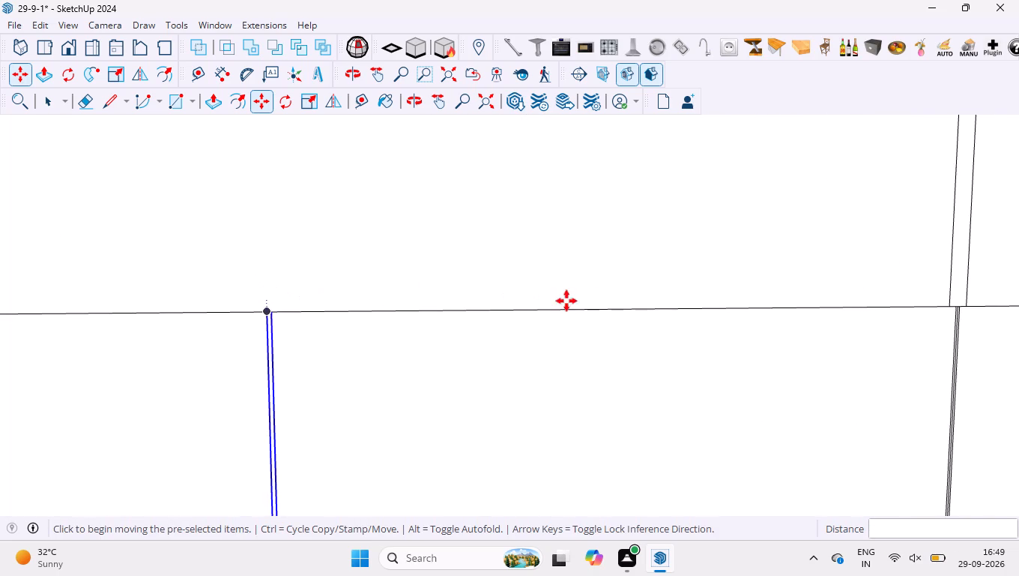
pyautogui.press('space')
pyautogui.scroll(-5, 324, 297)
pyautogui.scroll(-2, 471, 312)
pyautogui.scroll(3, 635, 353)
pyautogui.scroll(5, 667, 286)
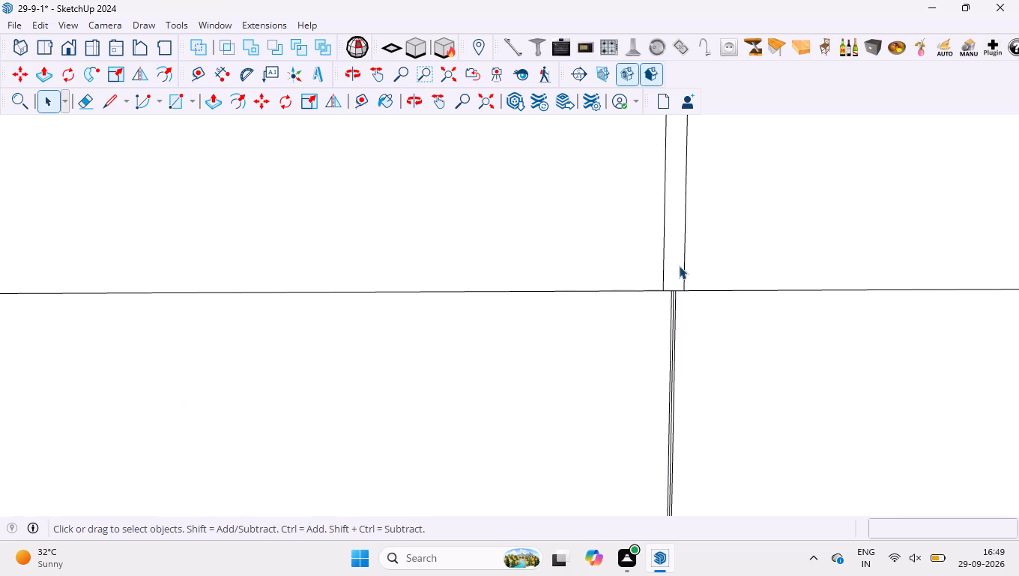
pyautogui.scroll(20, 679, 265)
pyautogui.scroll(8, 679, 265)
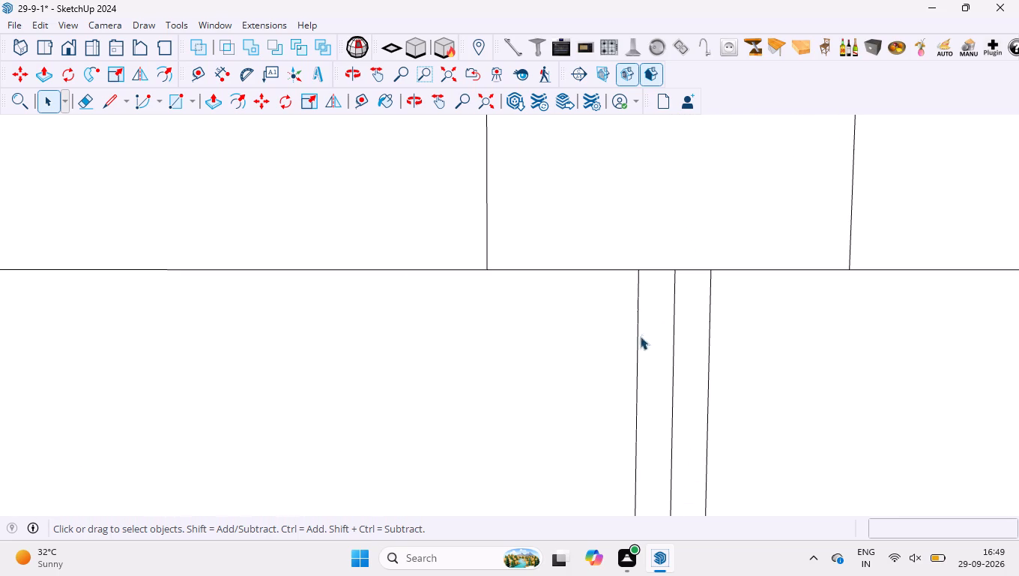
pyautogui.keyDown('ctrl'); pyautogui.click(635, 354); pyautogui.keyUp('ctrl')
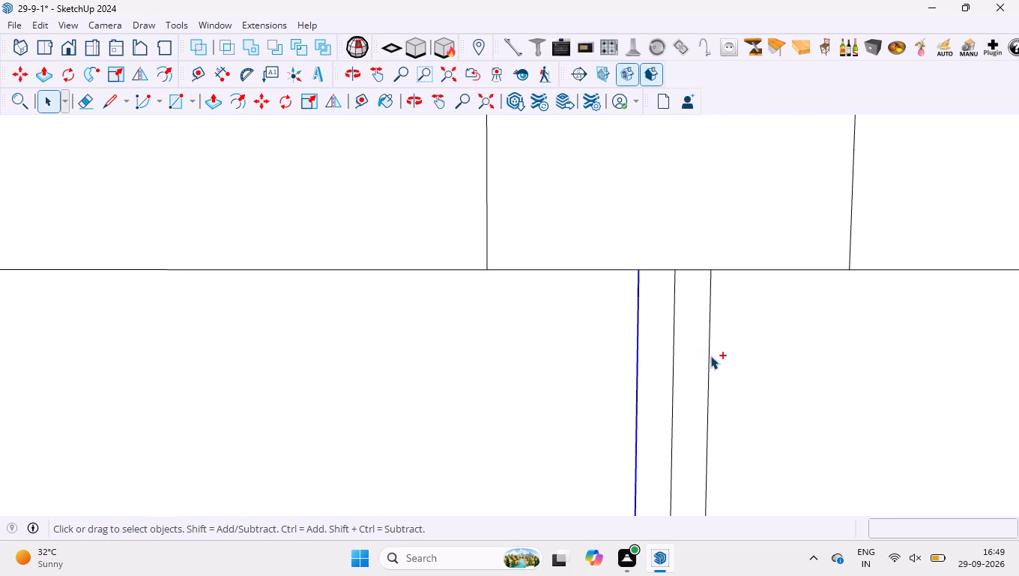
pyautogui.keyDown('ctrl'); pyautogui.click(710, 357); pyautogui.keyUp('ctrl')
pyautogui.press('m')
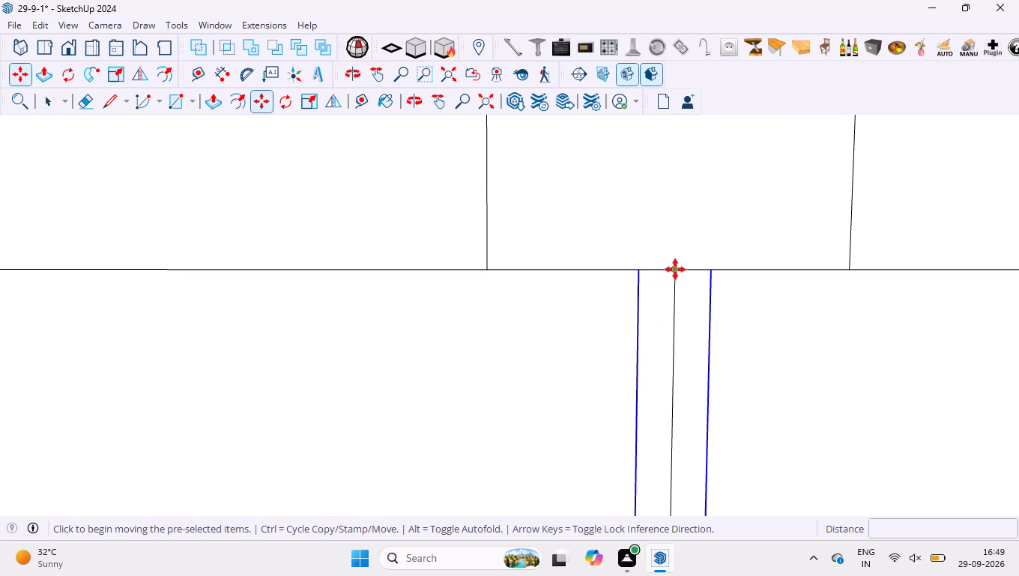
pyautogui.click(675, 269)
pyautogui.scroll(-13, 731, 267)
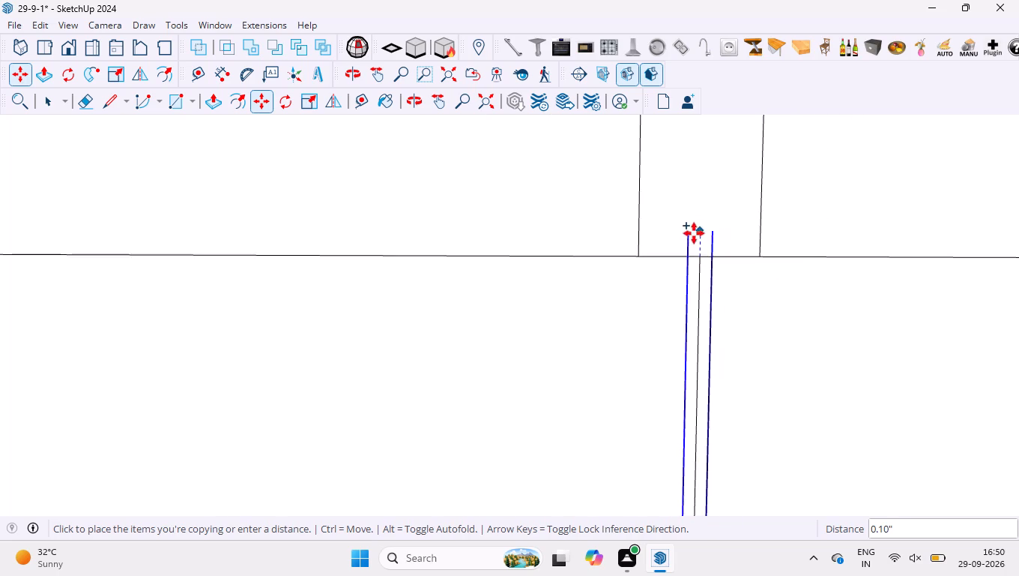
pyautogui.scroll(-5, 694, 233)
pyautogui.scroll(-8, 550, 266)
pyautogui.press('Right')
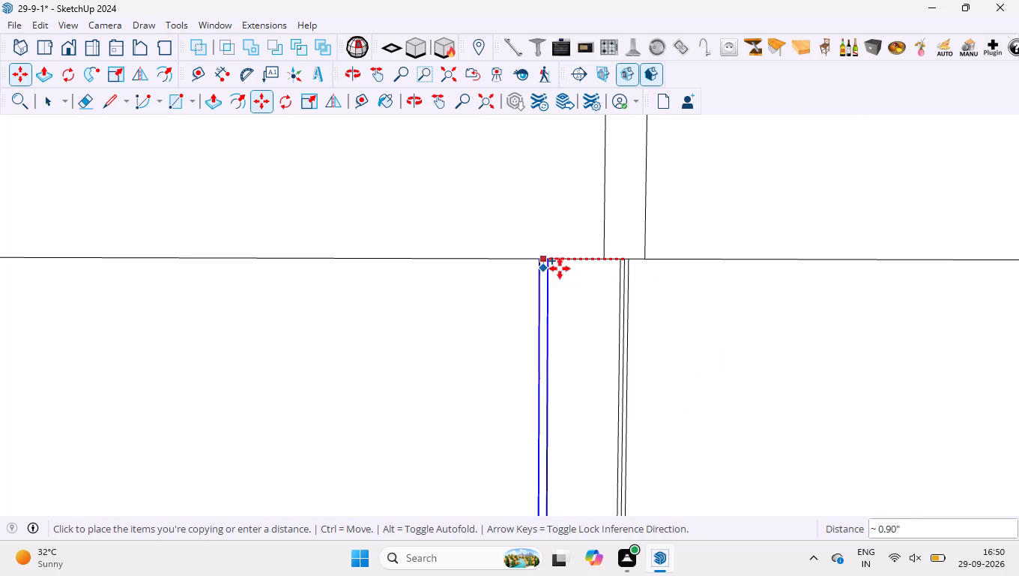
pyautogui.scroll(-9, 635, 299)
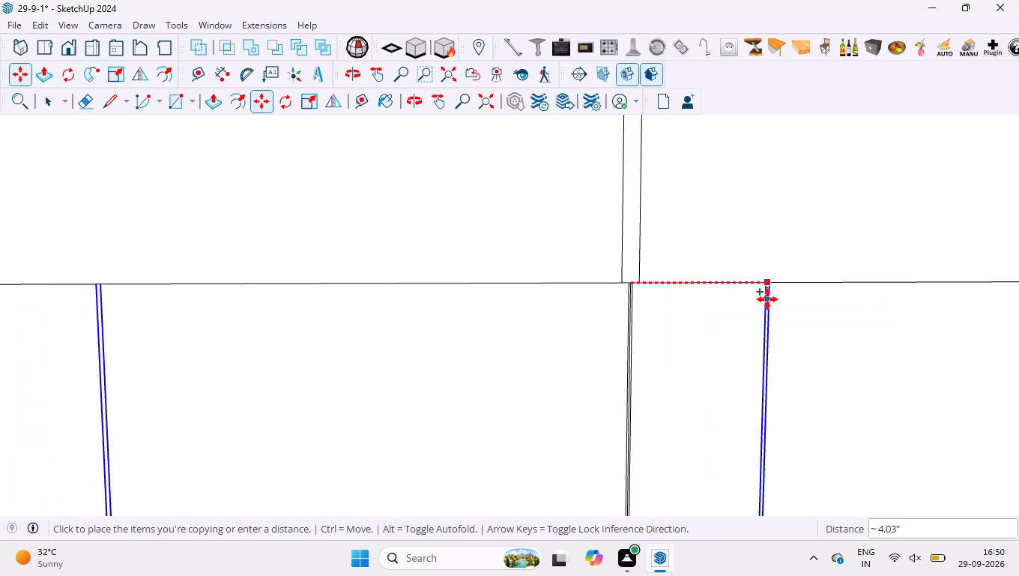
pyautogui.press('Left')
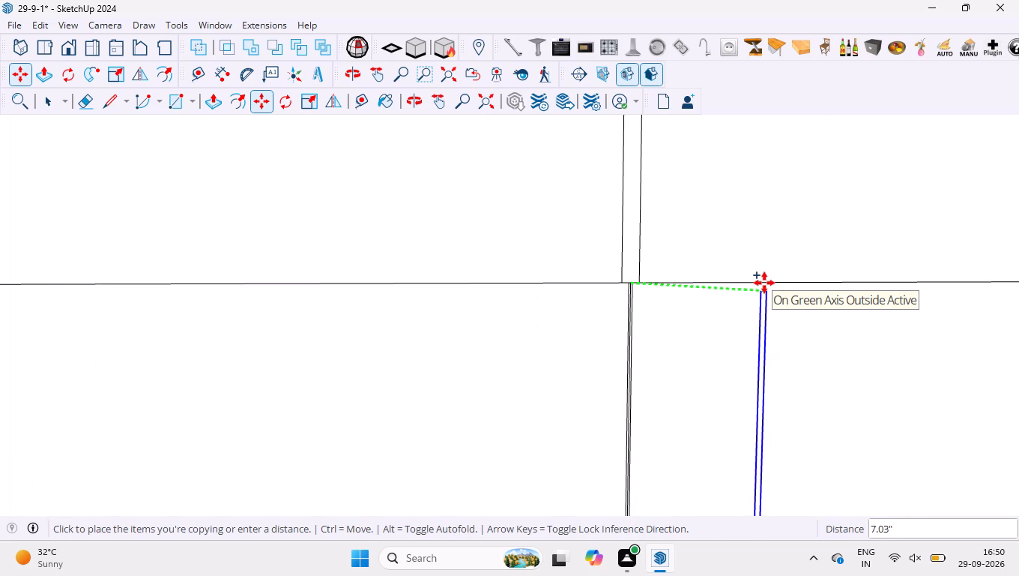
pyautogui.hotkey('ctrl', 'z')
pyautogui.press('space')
# Copy the two outer lines of the 0.1" gap along the red axis to the midpoint of the right bay's upper line in the 9" band.
pyautogui.scroll(-5, 625, 334)
pyautogui.scroll(7, 620, 313)
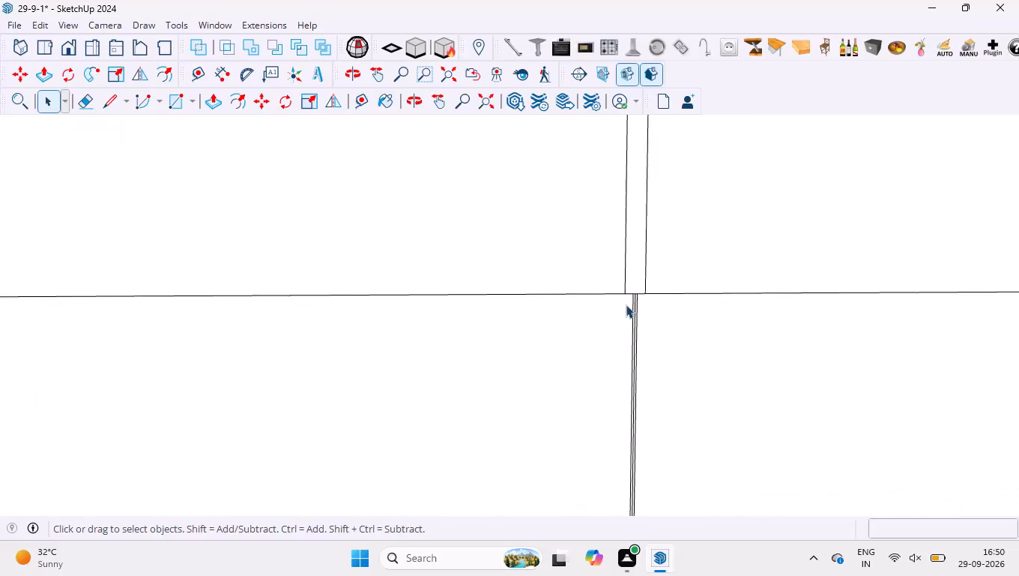
pyautogui.scroll(20, 626, 304)
pyautogui.scroll(11, 626, 304)
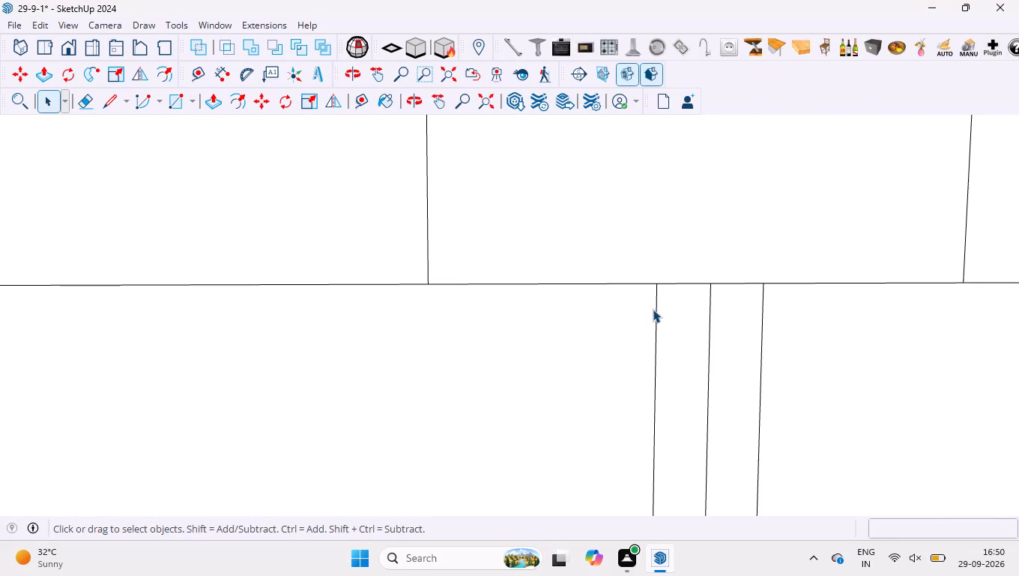
pyautogui.click(656, 326)
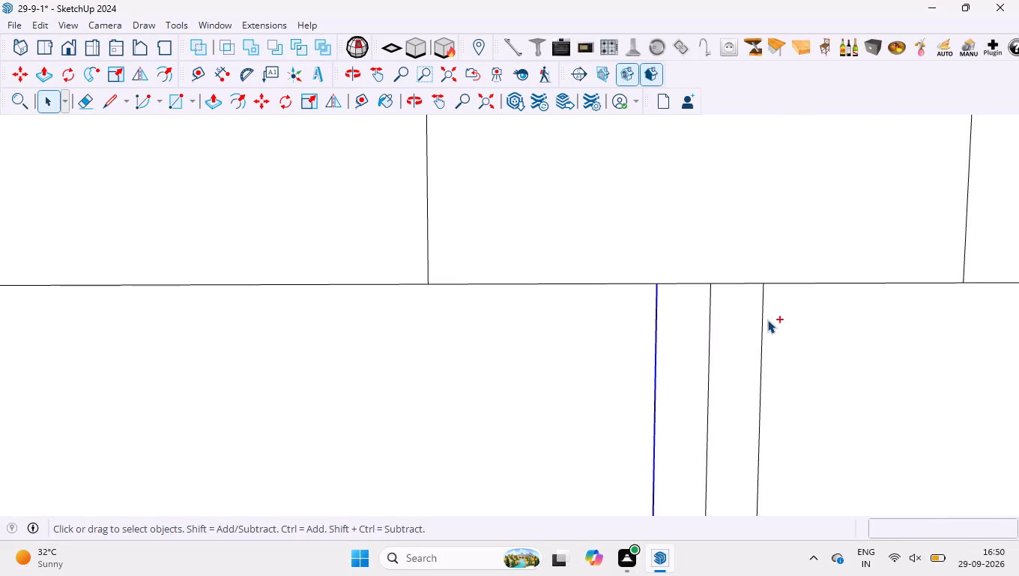
pyautogui.keyDown('ctrl'); pyautogui.click(764, 328); pyautogui.keyUp('ctrl')
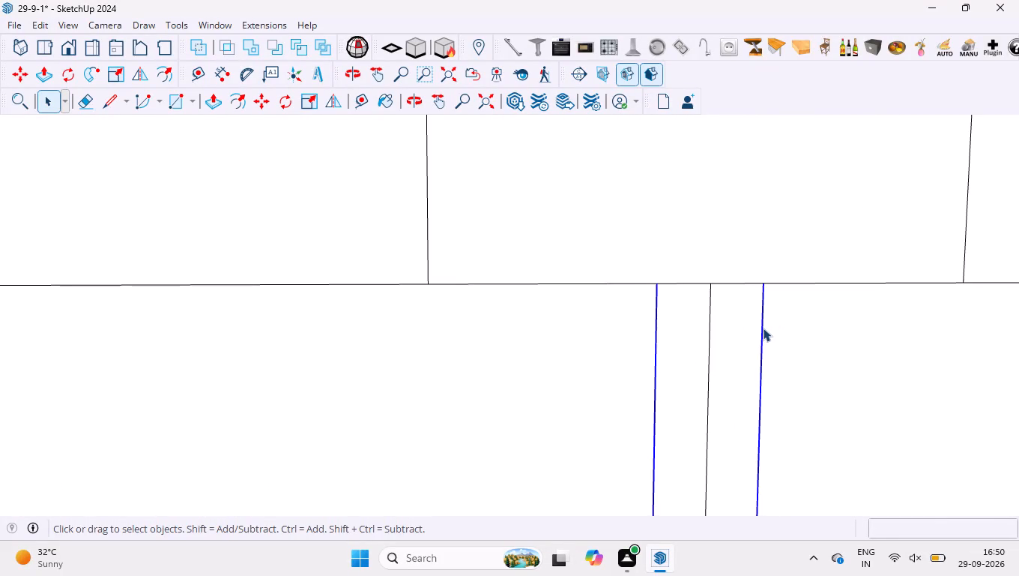
pyautogui.press('m')
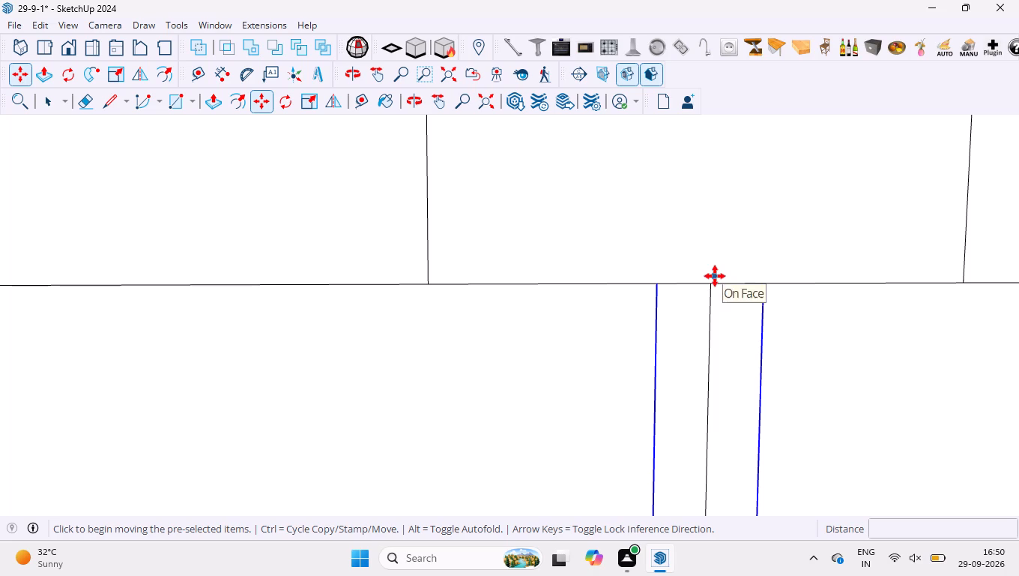
pyautogui.click(712, 285)
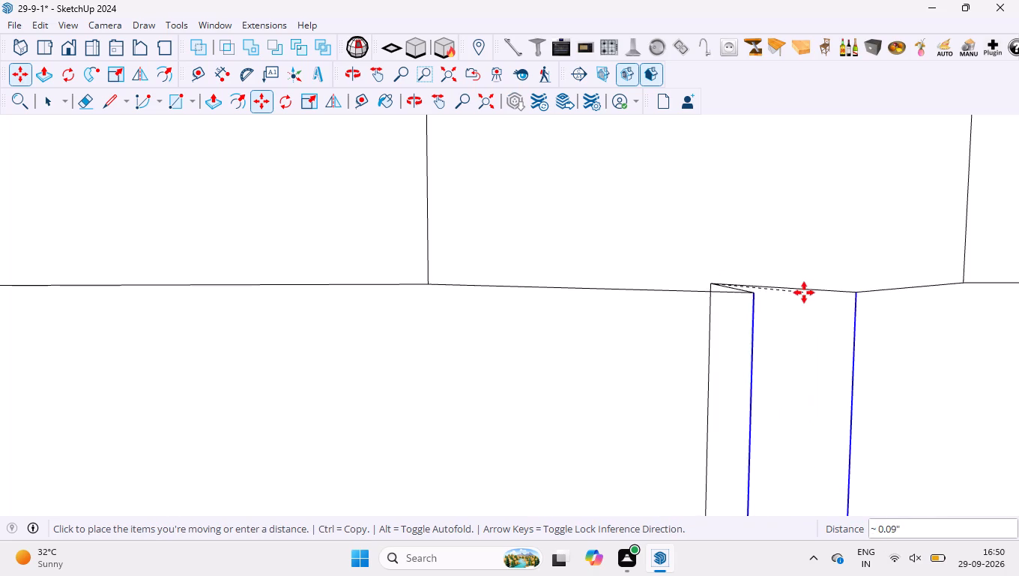
pyautogui.scroll(-18, 799, 281)
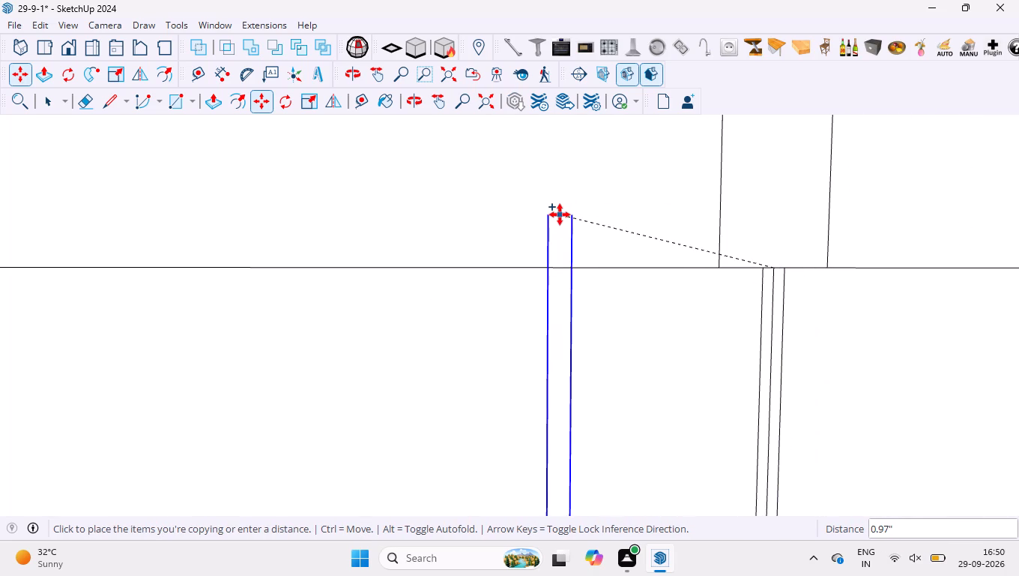
pyautogui.press('Right')
pyautogui.scroll(-18, 560, 214)
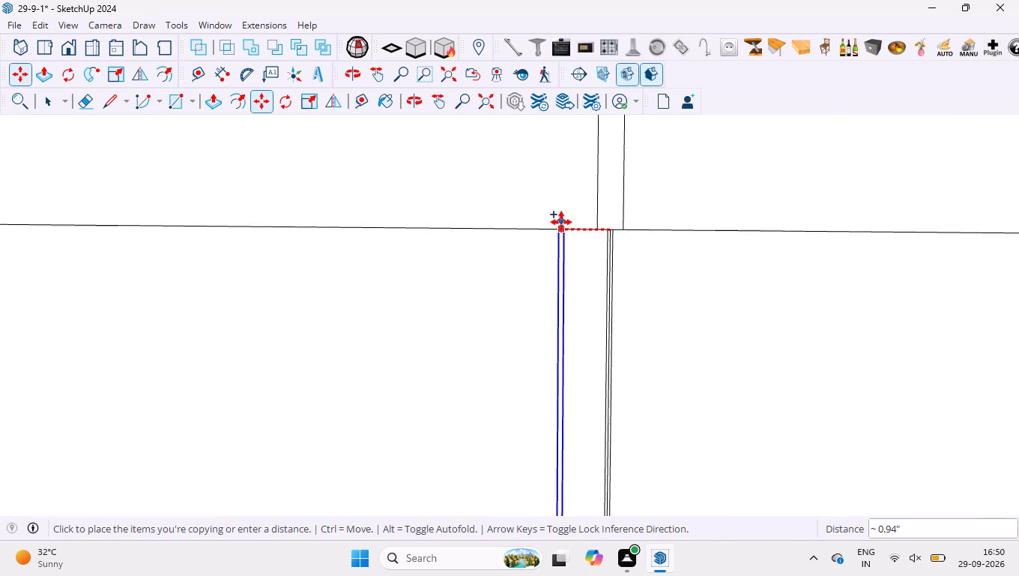
pyautogui.scroll(-18, 561, 222)
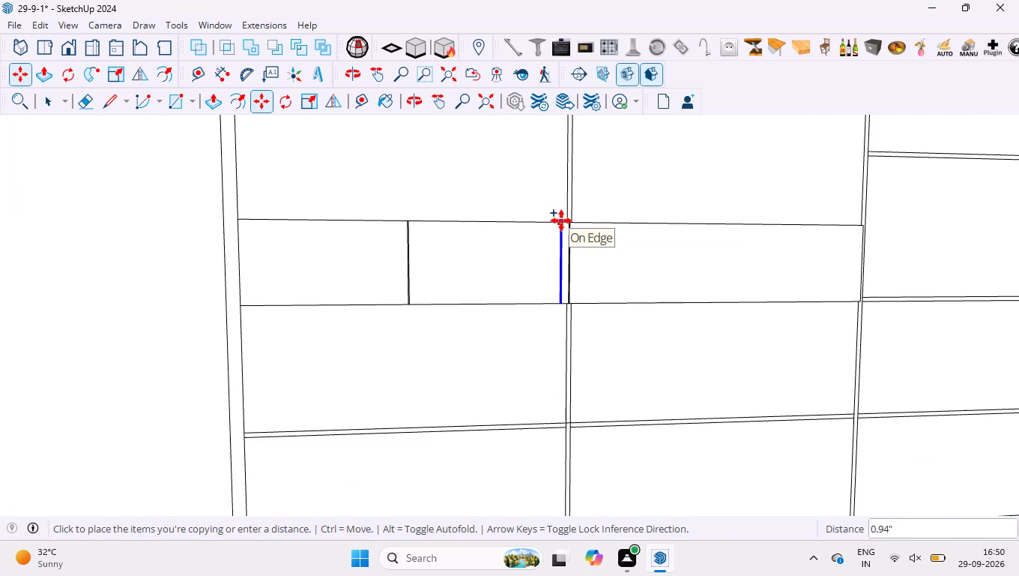
pyautogui.scroll(-2, 561, 220)
pyautogui.scroll(7, 770, 232)
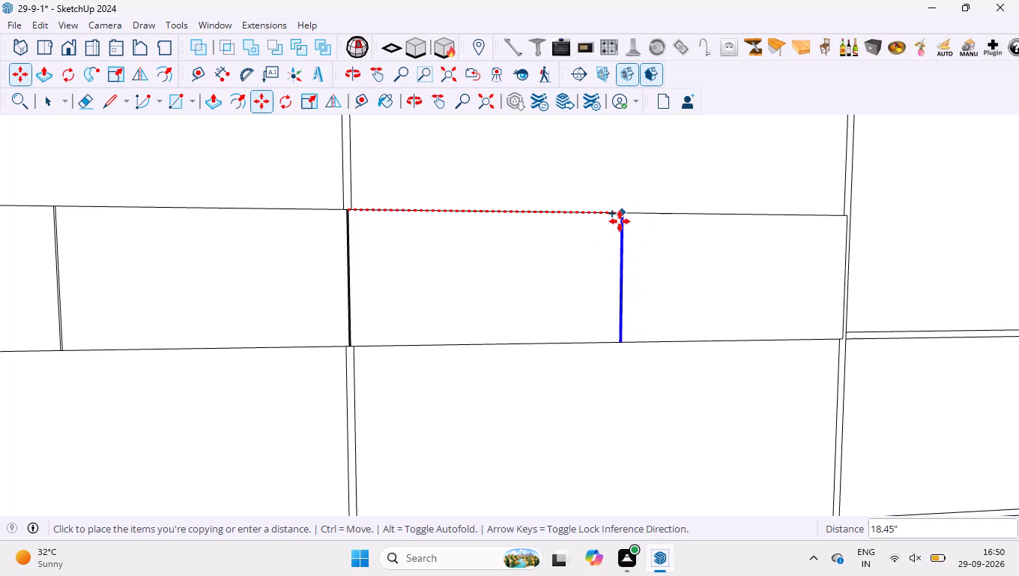
pyautogui.scroll(2, 611, 211)
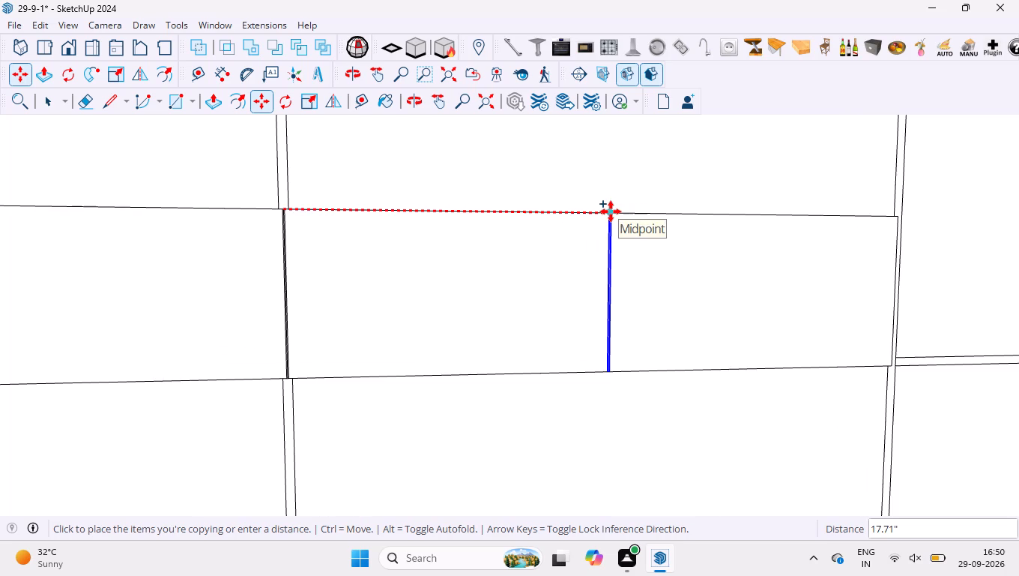
pyautogui.click(611, 211)
pyautogui.press('space')
# Delete the vertical centre line between the two outer lines of the original 0.1" gap in the 9" band.
pyautogui.scroll(12, 626, 226)
pyautogui.scroll(-3, 620, 223)
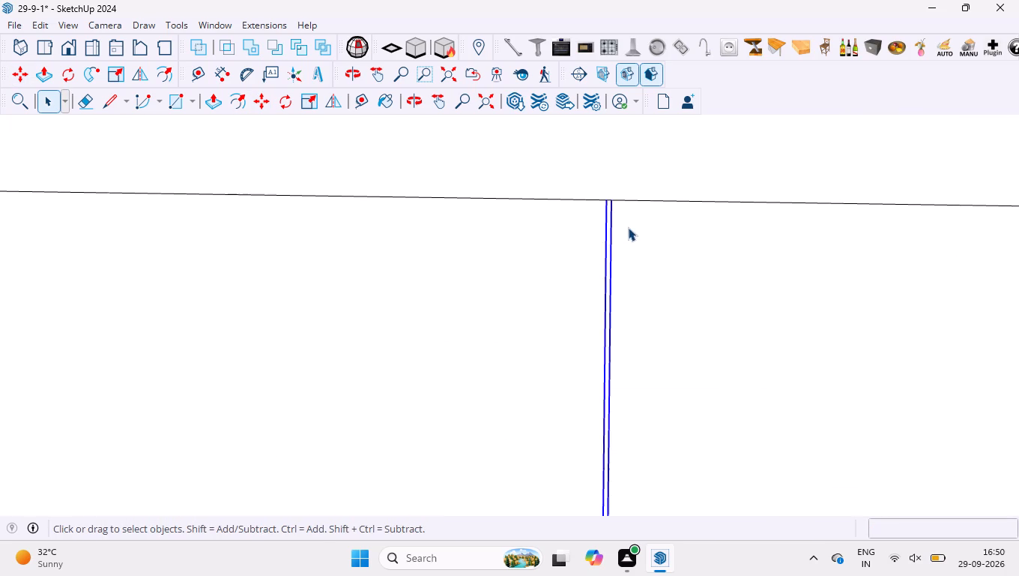
pyautogui.scroll(-12, 628, 227)
pyautogui.scroll(20, 181, 193)
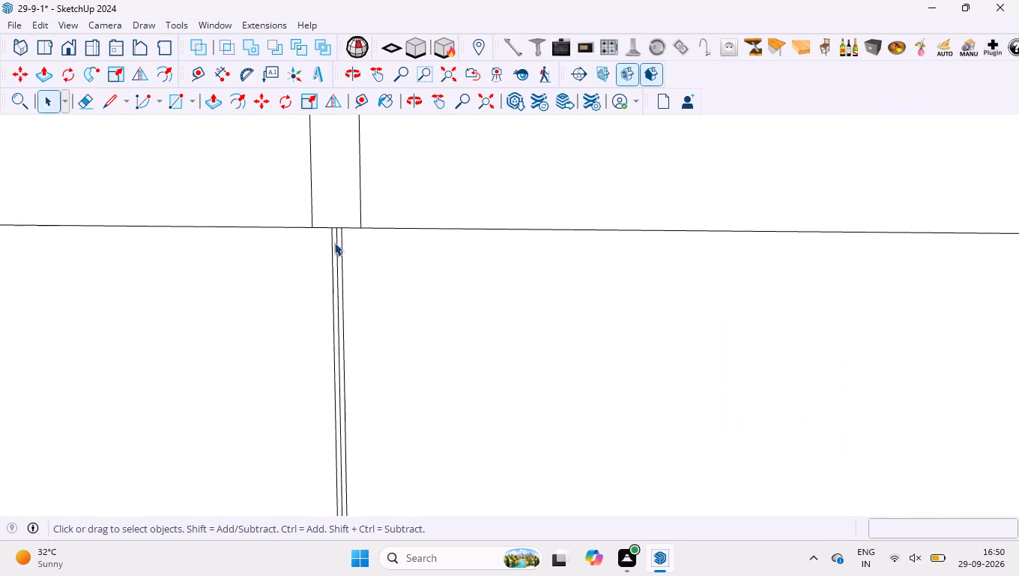
pyautogui.scroll(15, 334, 242)
pyautogui.click(348, 220)
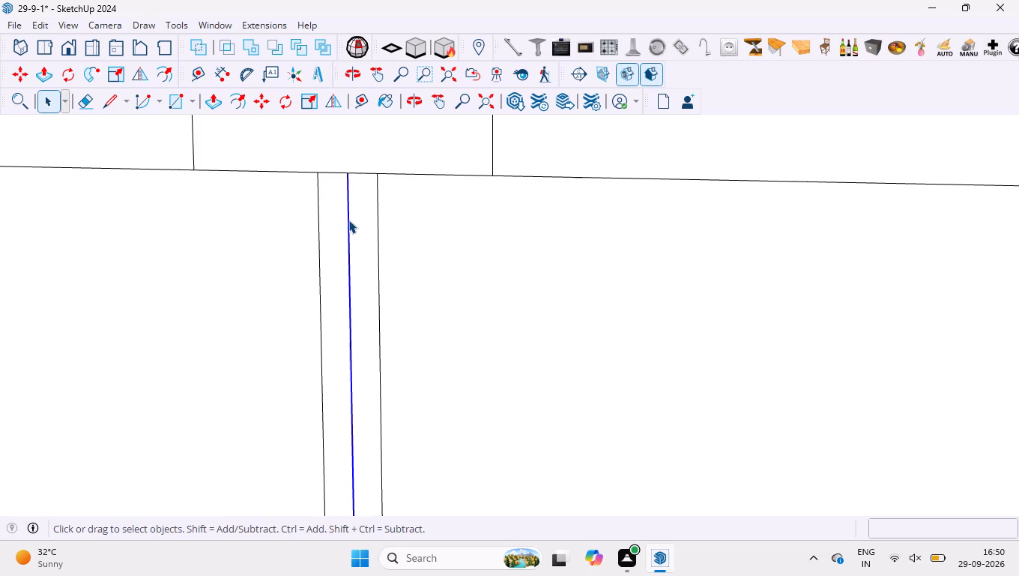
pyautogui.press('Delete')
pyautogui.scroll(-20, 344, 238)
pyautogui.scroll(-2, 344, 238)
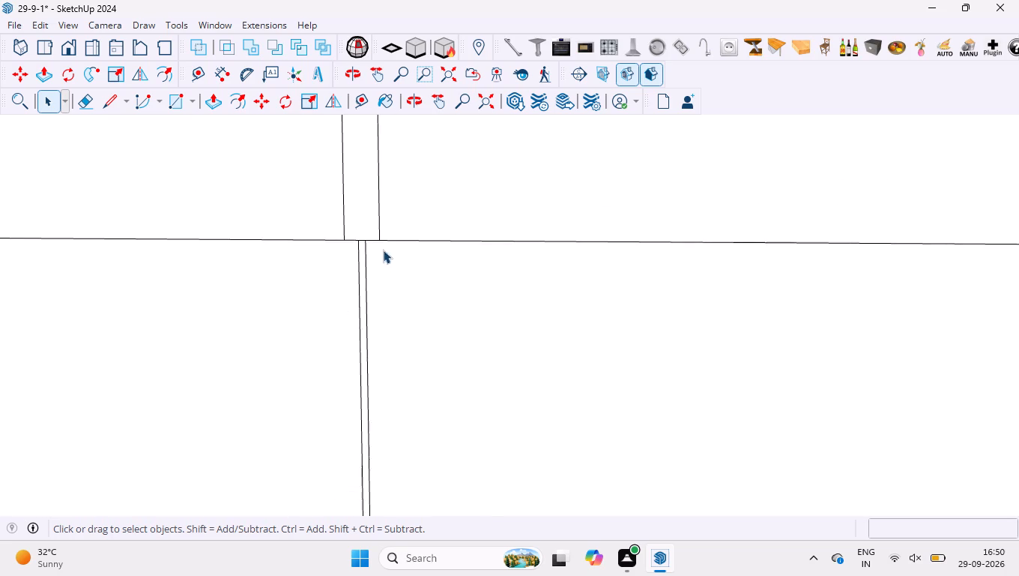
pyautogui.scroll(-20, 383, 250)
pyautogui.scroll(-14, 383, 250)
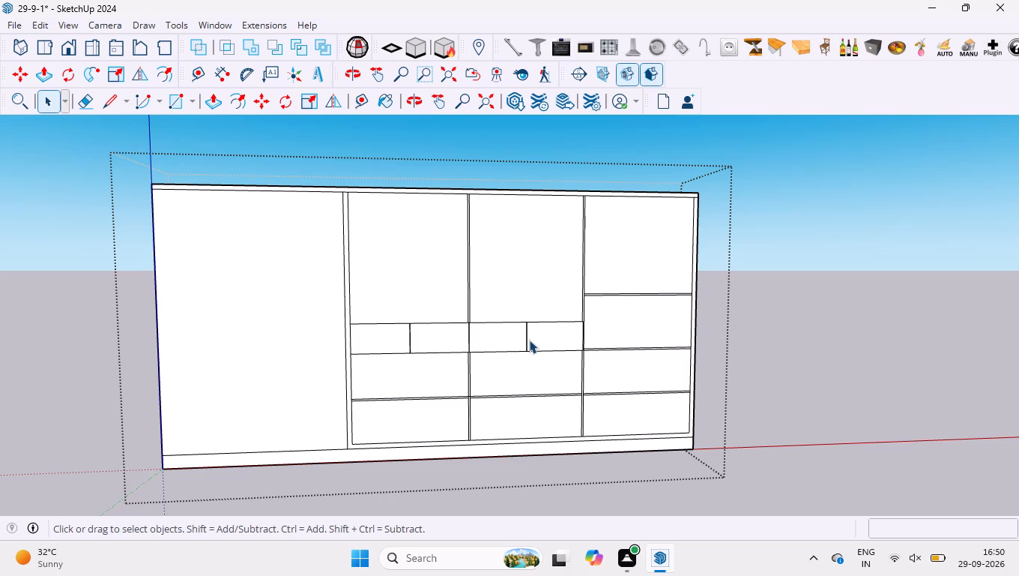
# Measure the height of the middle divider's edge above the 9" band.
pyautogui.scroll(2, 478, 391)
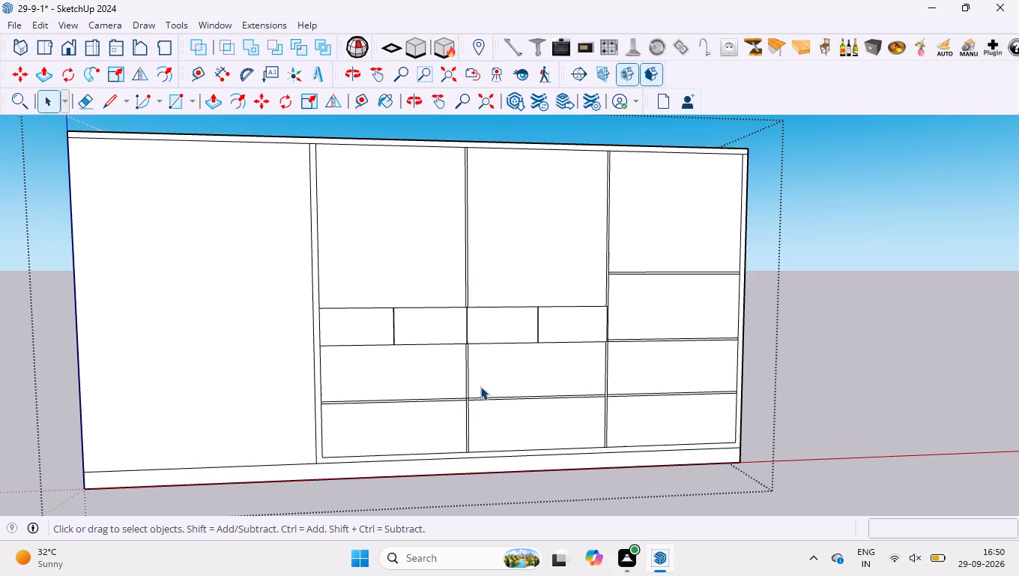
pyautogui.scroll(-2, 489, 390)
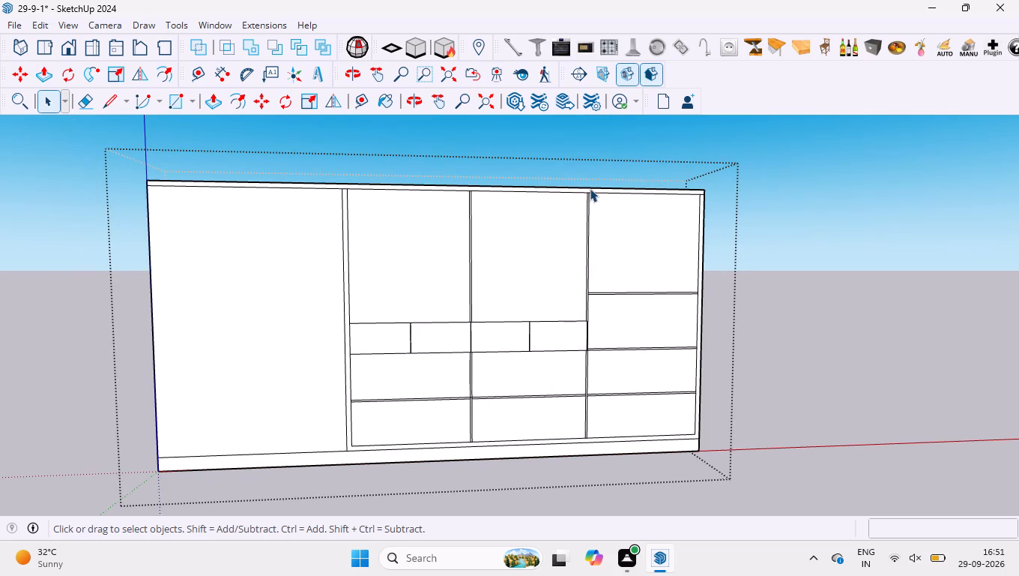
pyautogui.scroll(3, 590, 191)
pyautogui.scroll(2, 441, 312)
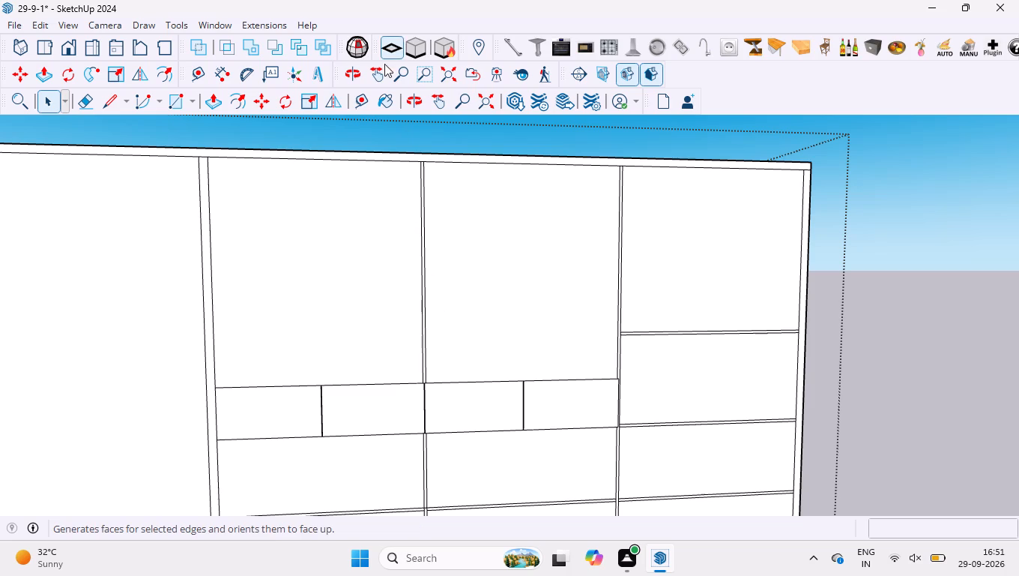
pyautogui.click(219, 75)
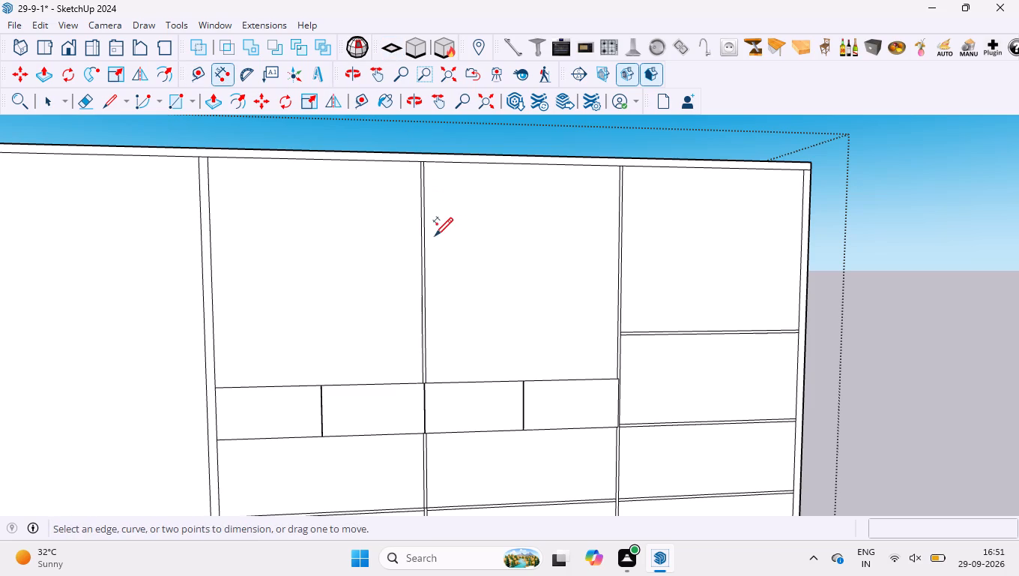
pyautogui.click(426, 236)
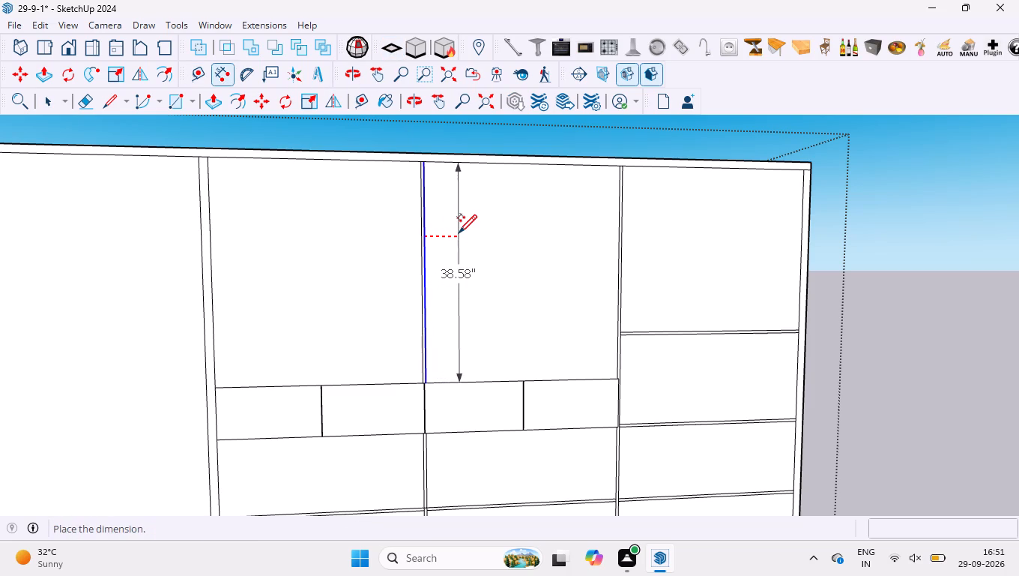
pyautogui.press('space')
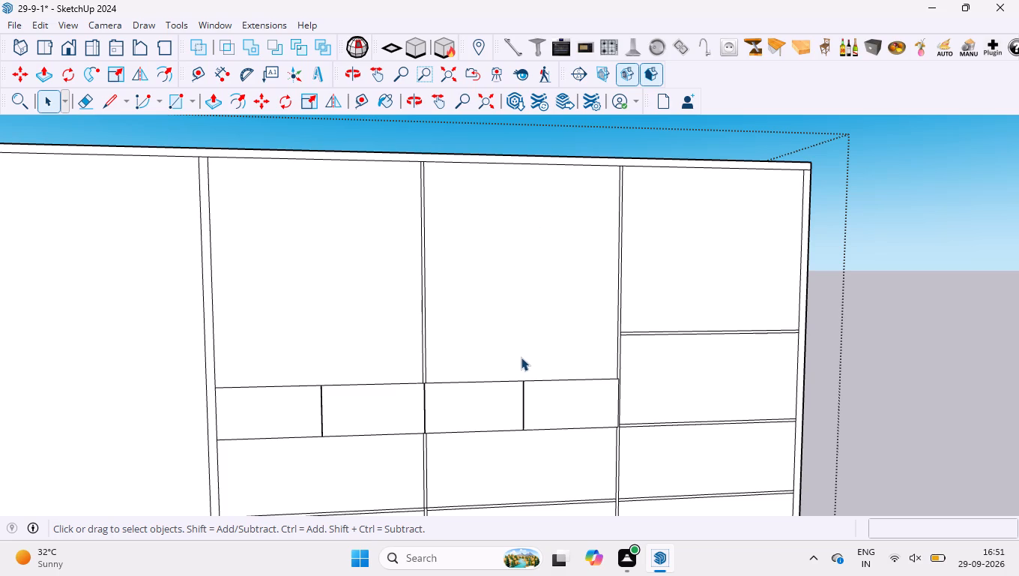
# Divide the left edge of the middle divider above the 9" band into 3 equal segments.
pyautogui.click(421, 277)
pyautogui.rightClick(421, 277)
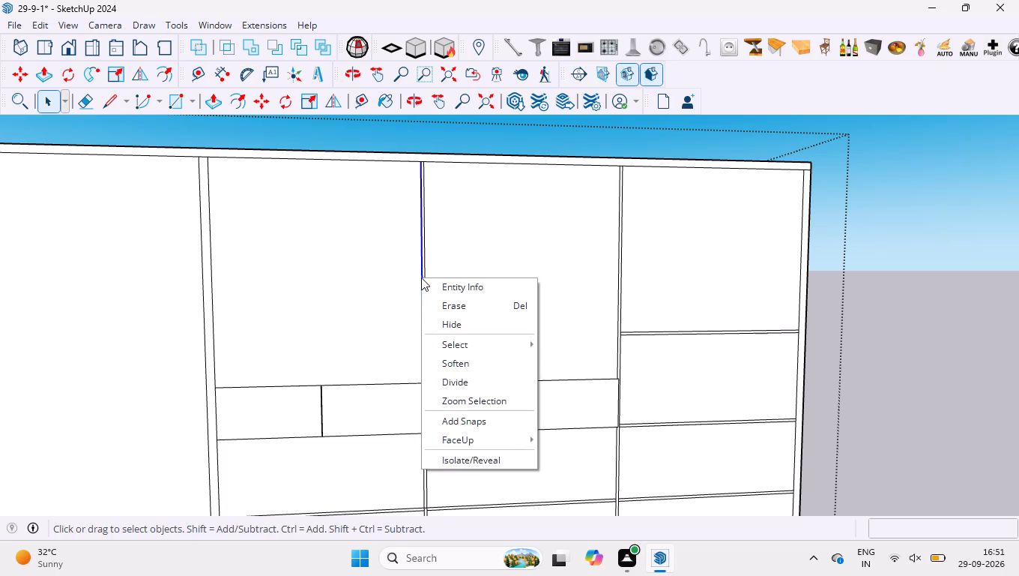
pyautogui.click(444, 385)
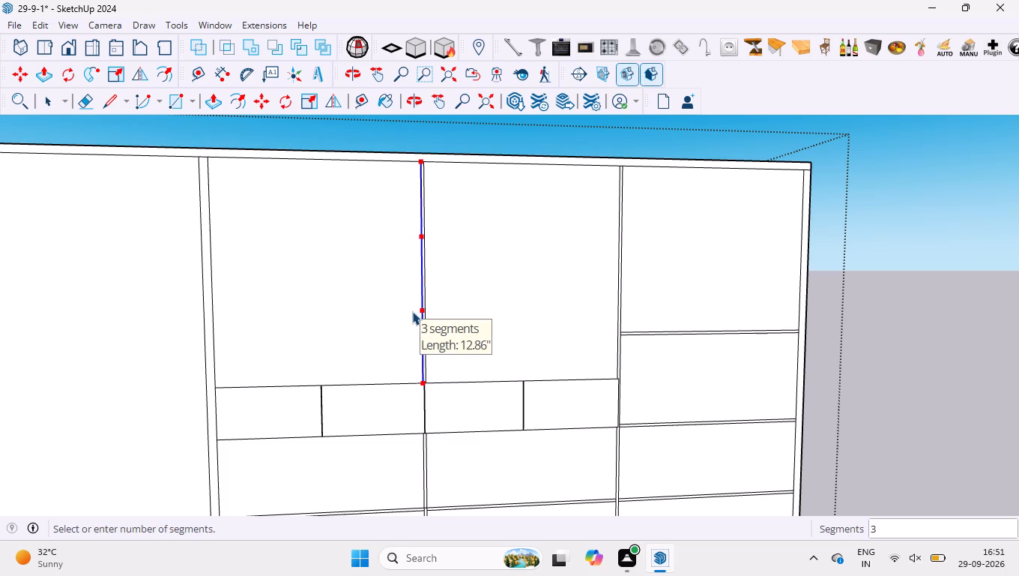
pyautogui.click(413, 311)
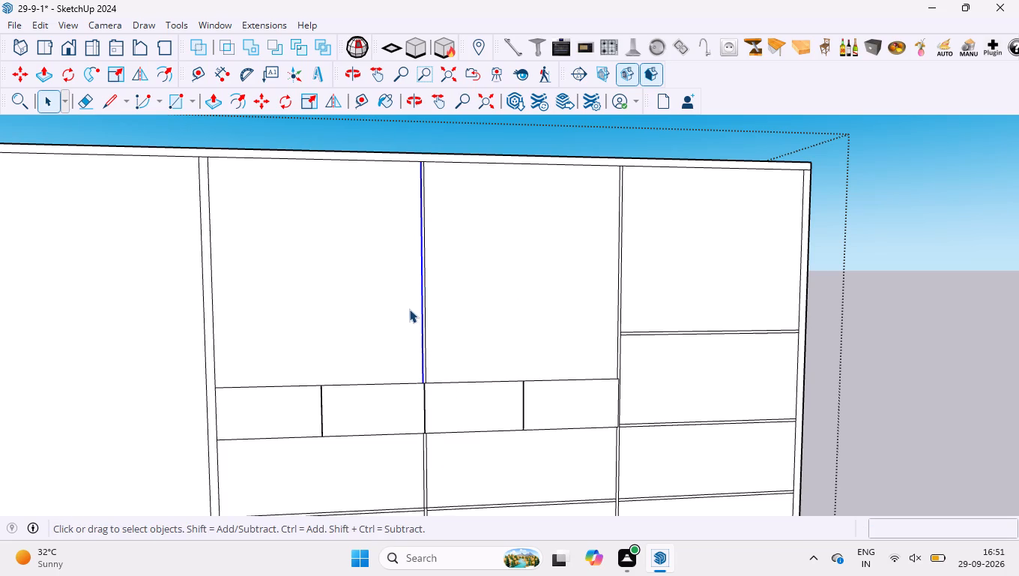
# Draw two horizontal lines about 34.95" long from the edge's division points across the bay to the left of the middle divider.
pyautogui.press('l')
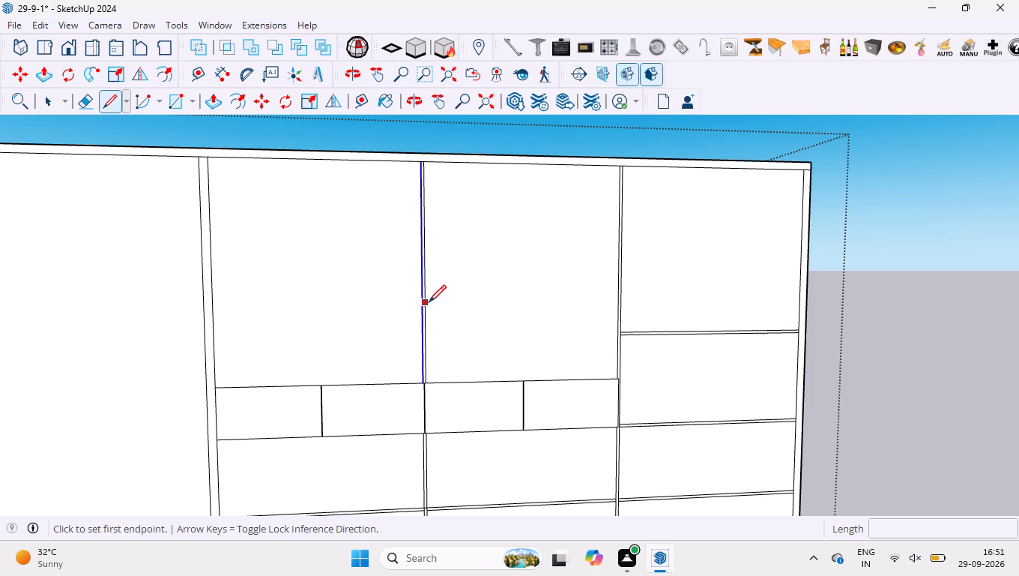
pyautogui.click(425, 311)
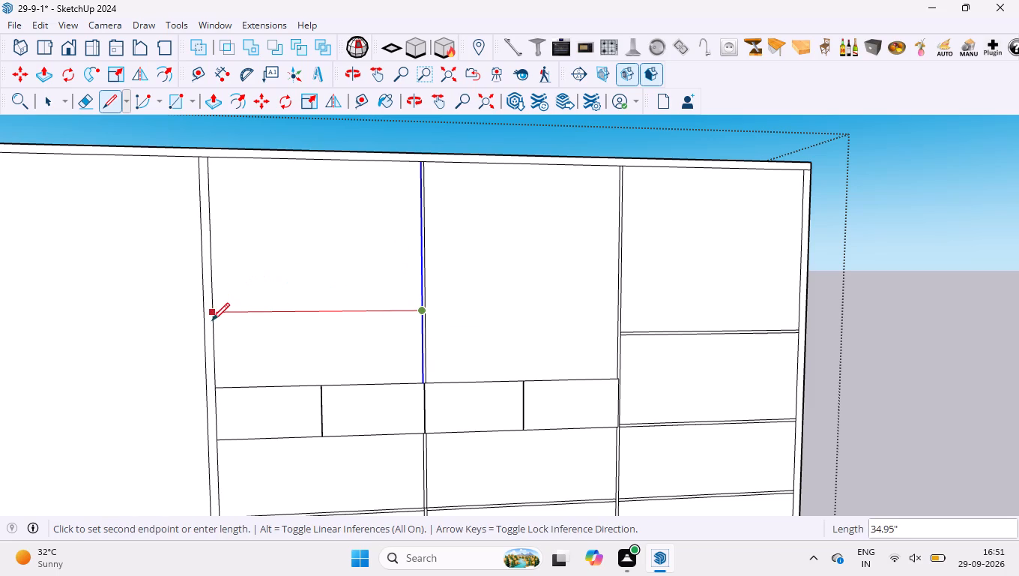
pyautogui.click(217, 314)
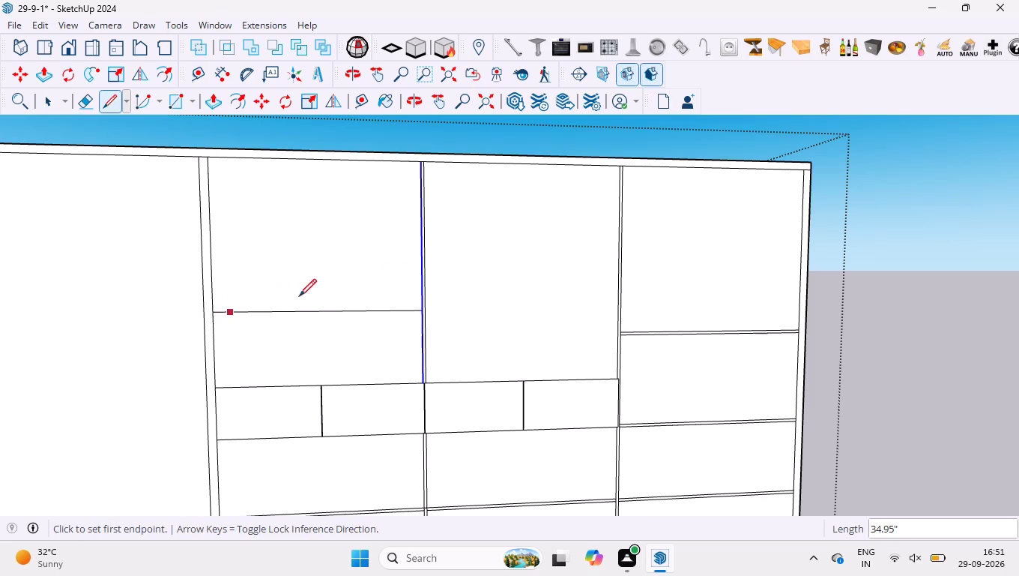
pyautogui.click(419, 235)
pyautogui.click(211, 235)
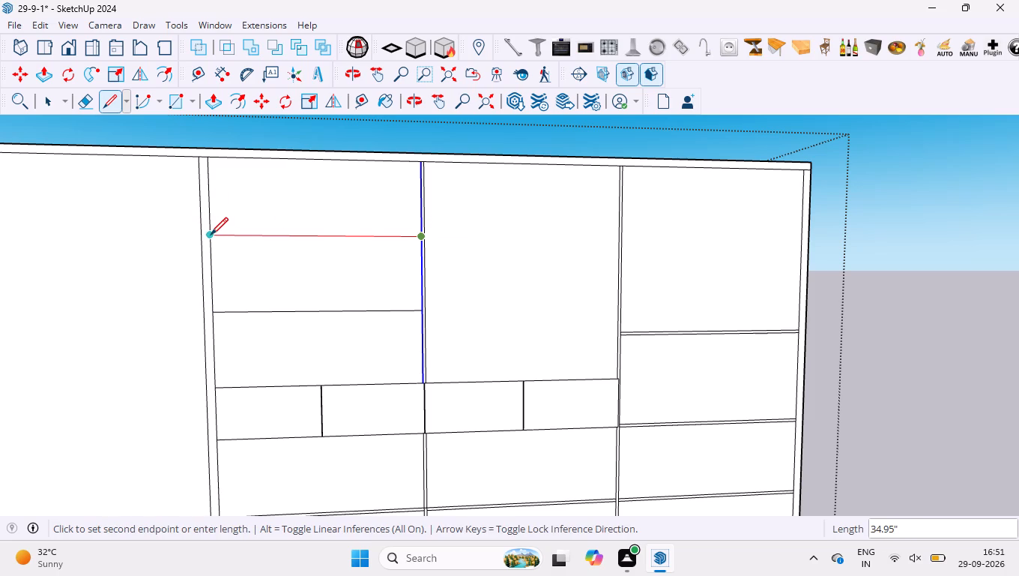
pyautogui.press('space')
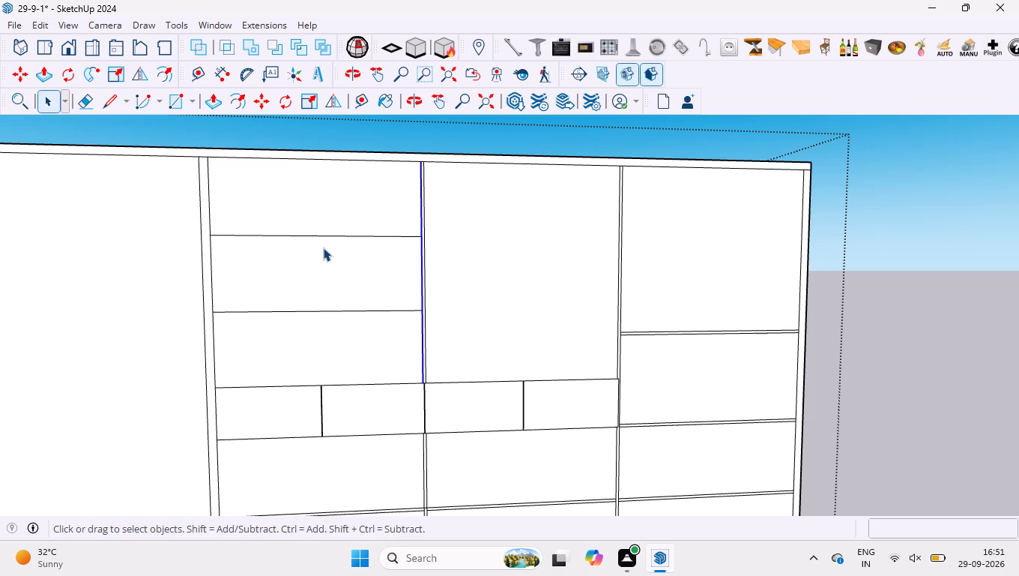
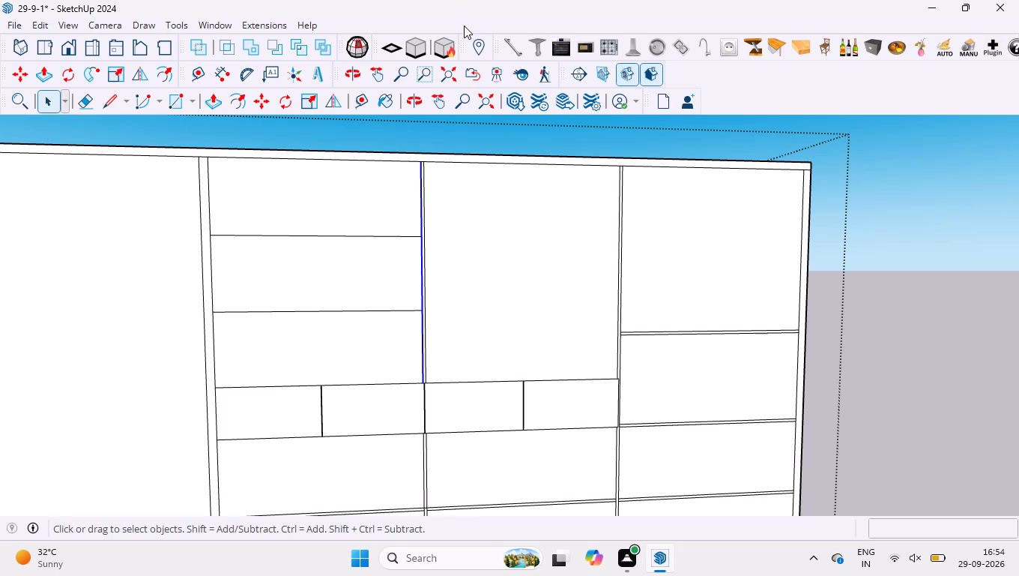
# Measure the thickness of the shelf beside the drawer row, in the cabinet's end column, with the Dimension tool.
pyautogui.scroll(3, 333, 235)
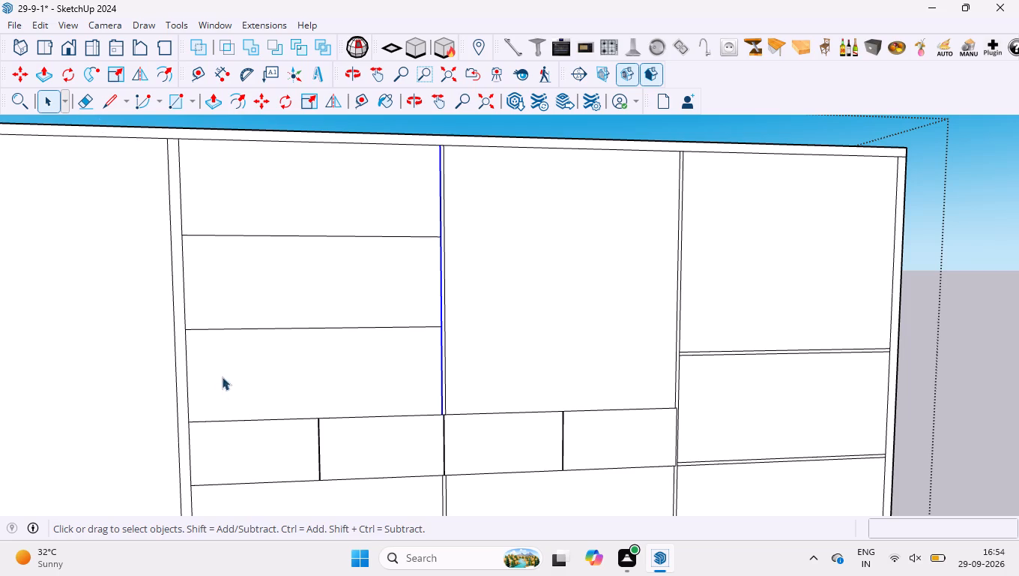
pyautogui.scroll(-3, 600, 250)
pyautogui.scroll(3, 764, 432)
pyautogui.scroll(8, 647, 398)
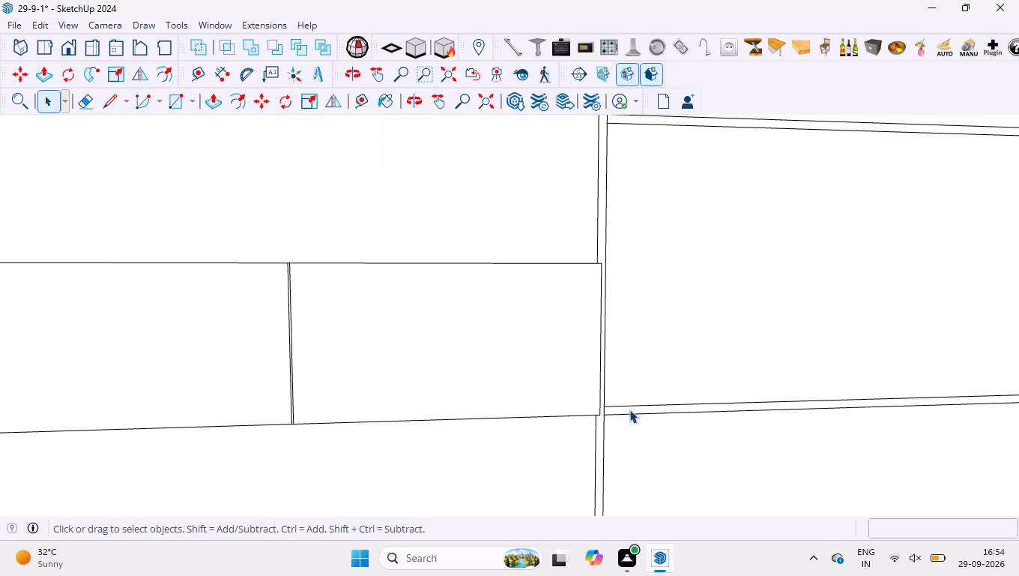
pyautogui.scroll(20, 629, 409)
pyautogui.scroll(5, 629, 409)
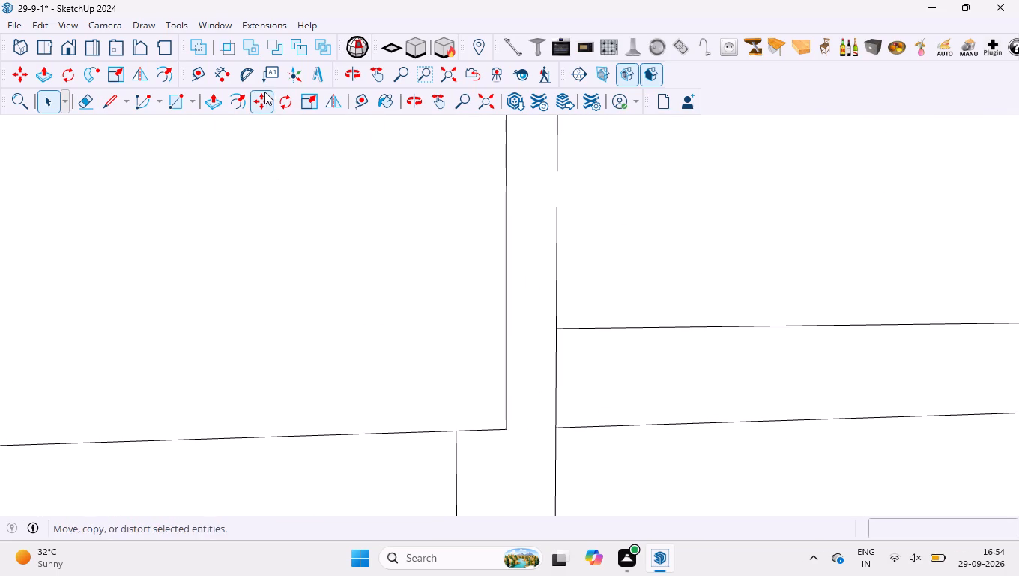
pyautogui.click(227, 82)
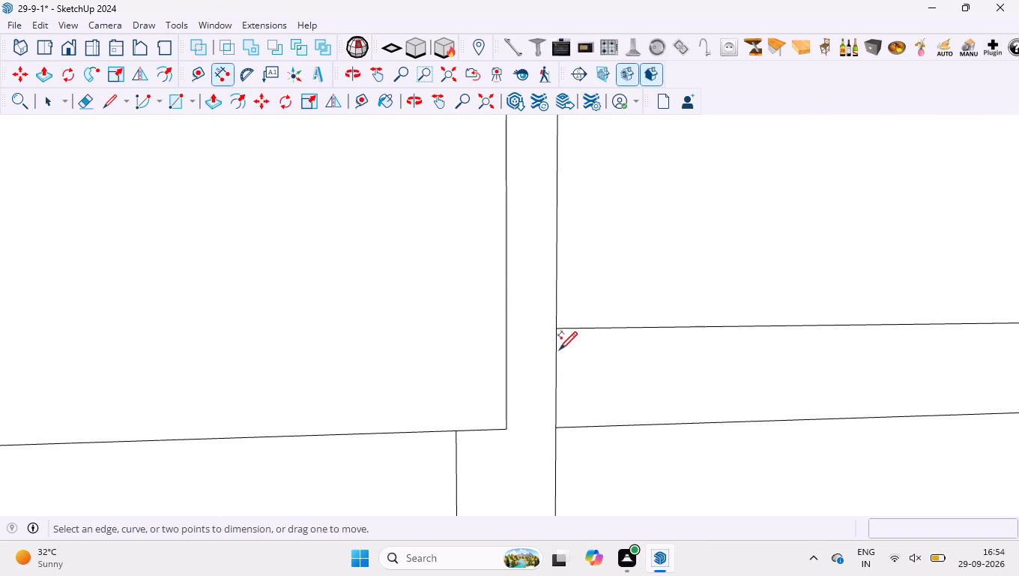
pyautogui.click(554, 350)
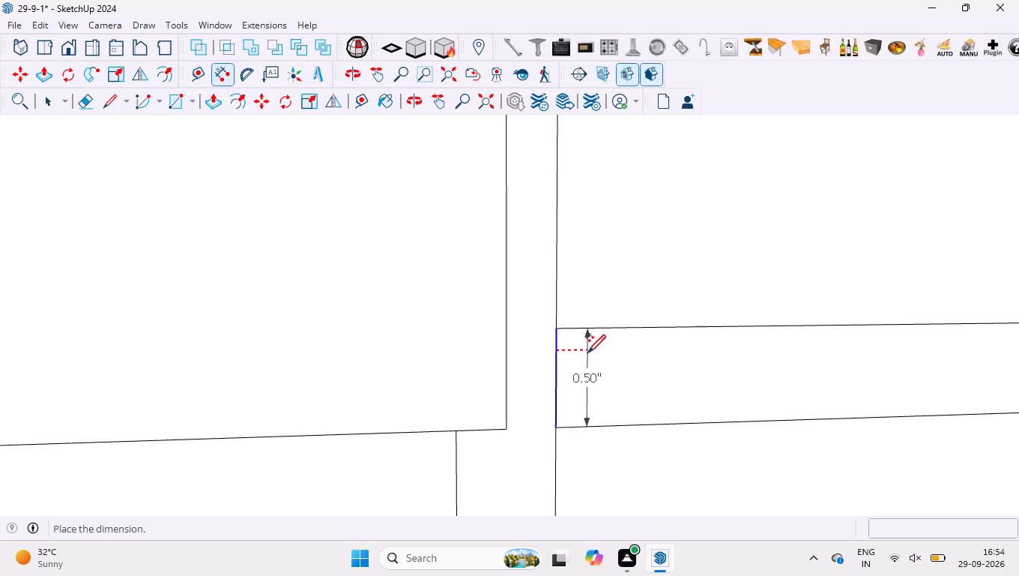
pyautogui.press('space')
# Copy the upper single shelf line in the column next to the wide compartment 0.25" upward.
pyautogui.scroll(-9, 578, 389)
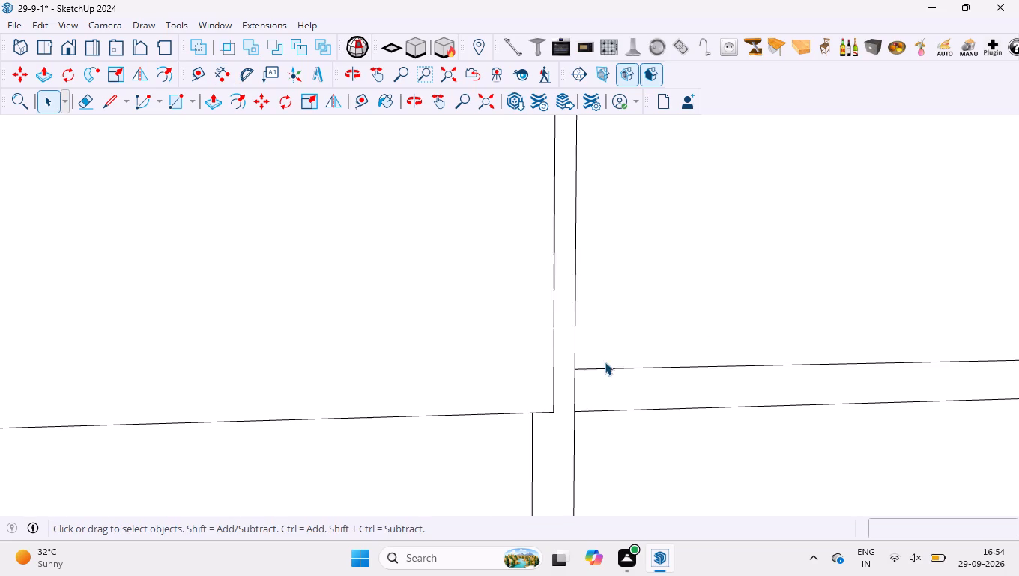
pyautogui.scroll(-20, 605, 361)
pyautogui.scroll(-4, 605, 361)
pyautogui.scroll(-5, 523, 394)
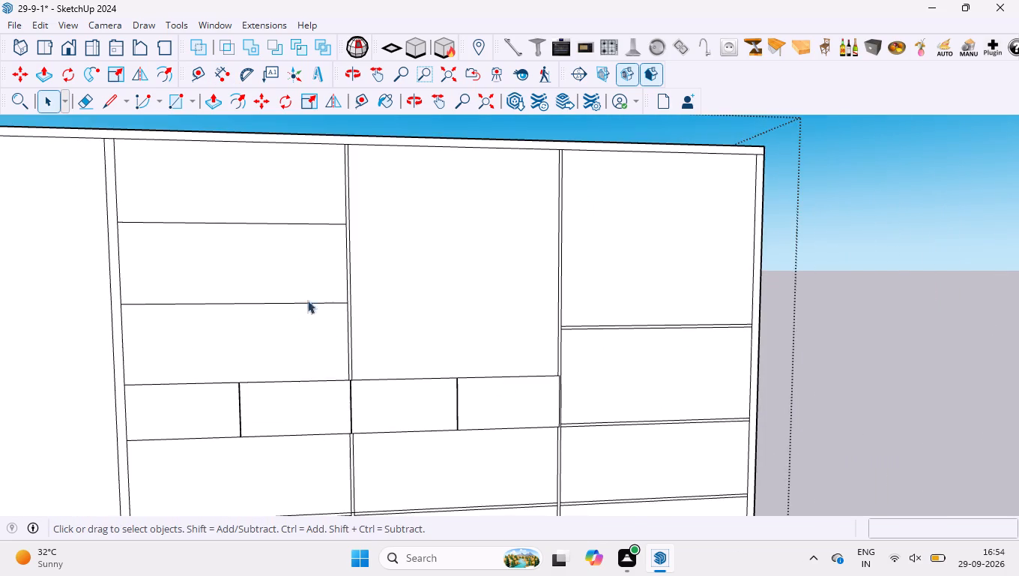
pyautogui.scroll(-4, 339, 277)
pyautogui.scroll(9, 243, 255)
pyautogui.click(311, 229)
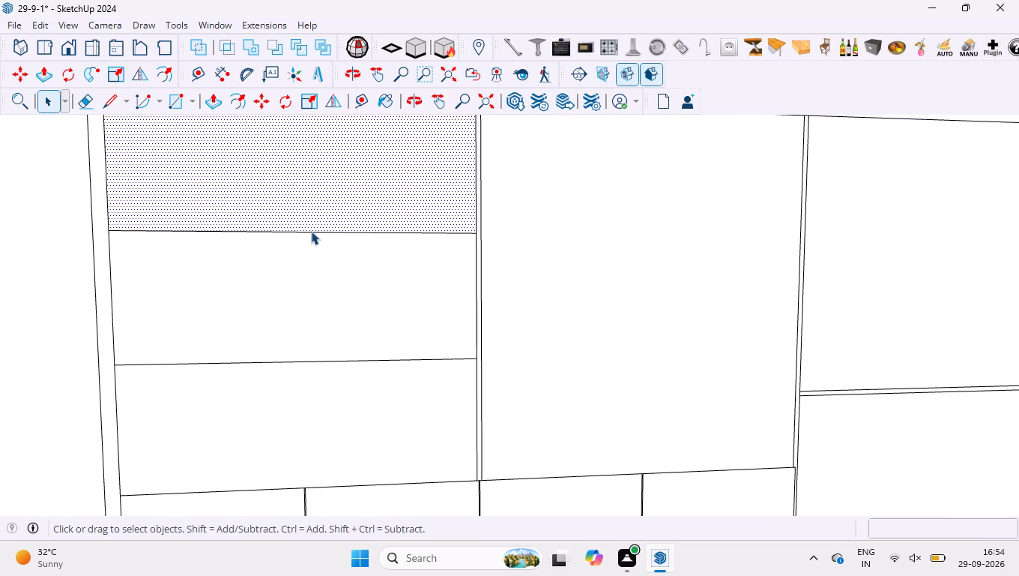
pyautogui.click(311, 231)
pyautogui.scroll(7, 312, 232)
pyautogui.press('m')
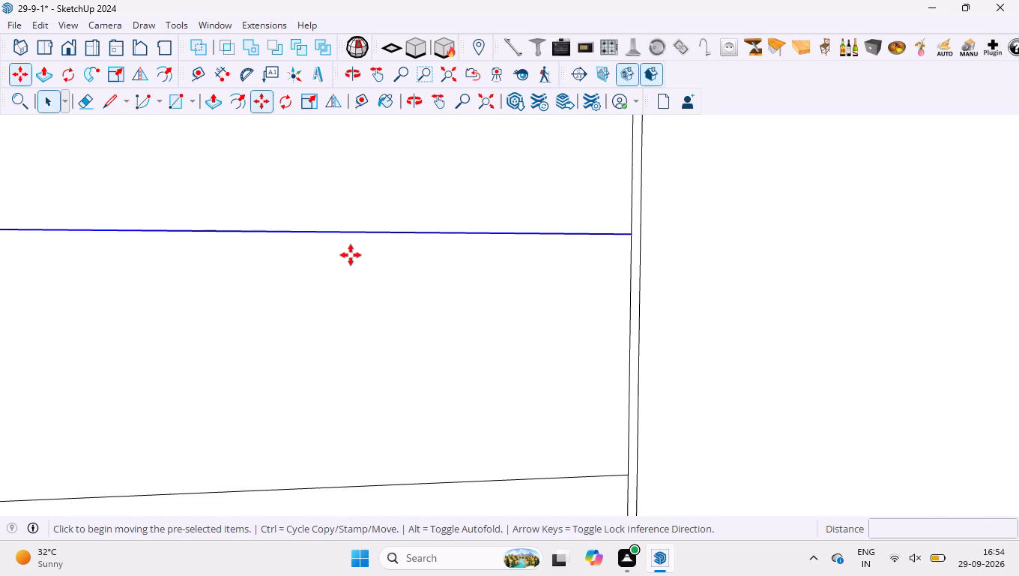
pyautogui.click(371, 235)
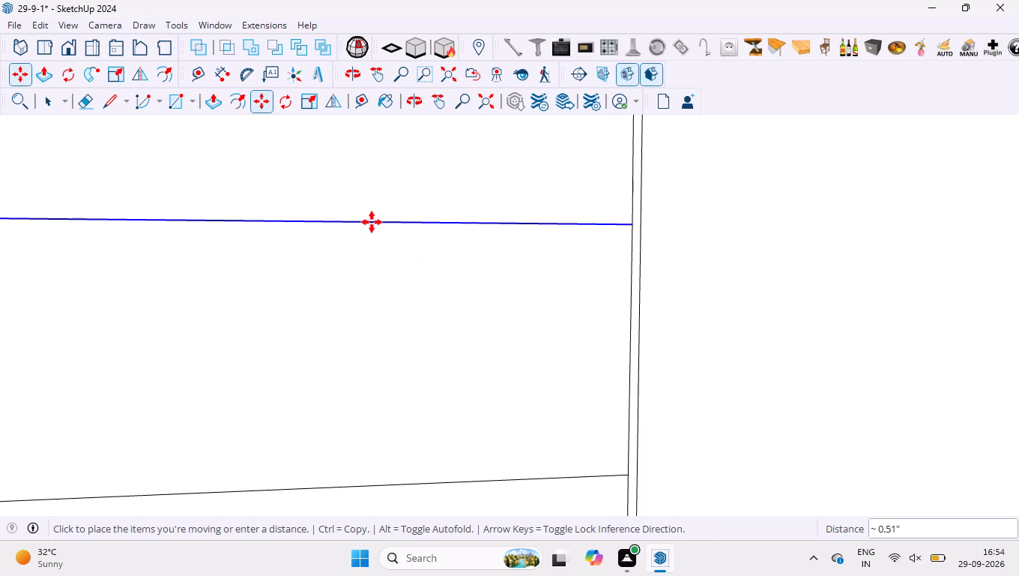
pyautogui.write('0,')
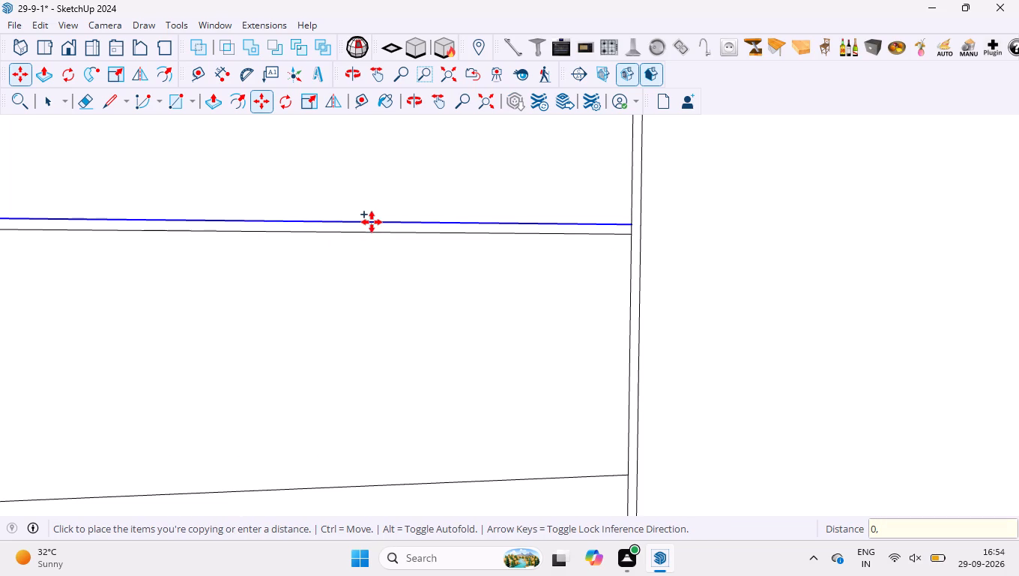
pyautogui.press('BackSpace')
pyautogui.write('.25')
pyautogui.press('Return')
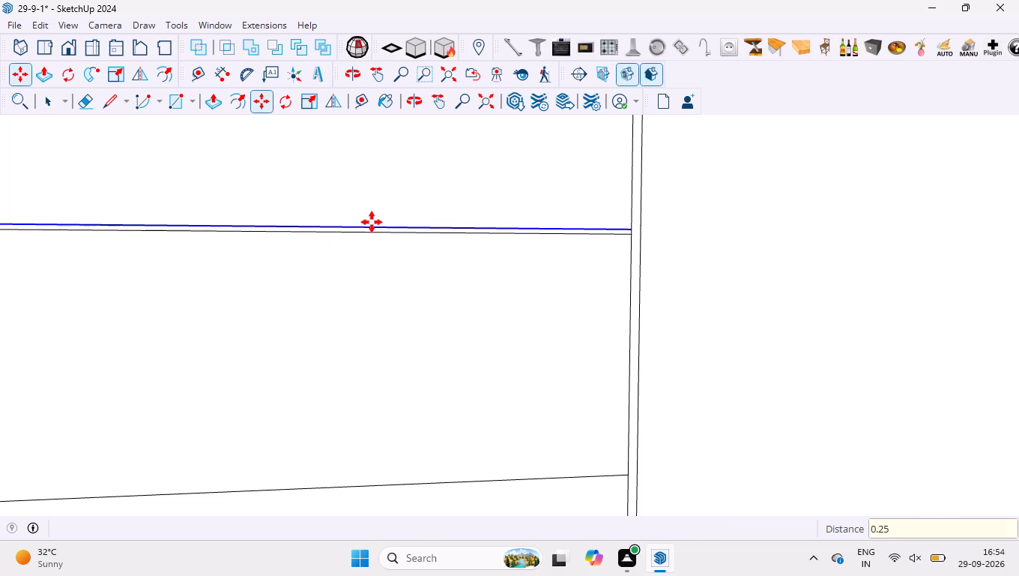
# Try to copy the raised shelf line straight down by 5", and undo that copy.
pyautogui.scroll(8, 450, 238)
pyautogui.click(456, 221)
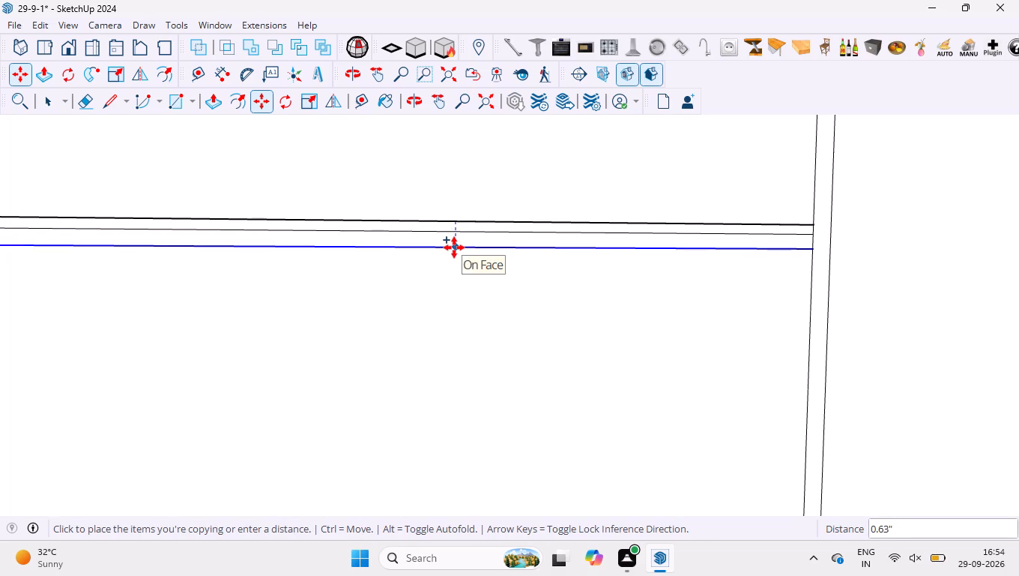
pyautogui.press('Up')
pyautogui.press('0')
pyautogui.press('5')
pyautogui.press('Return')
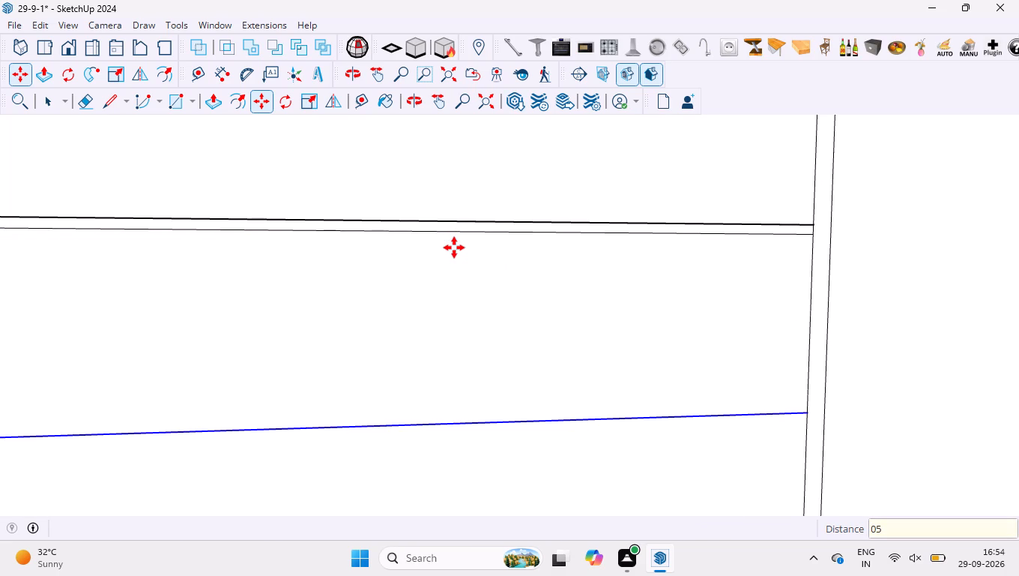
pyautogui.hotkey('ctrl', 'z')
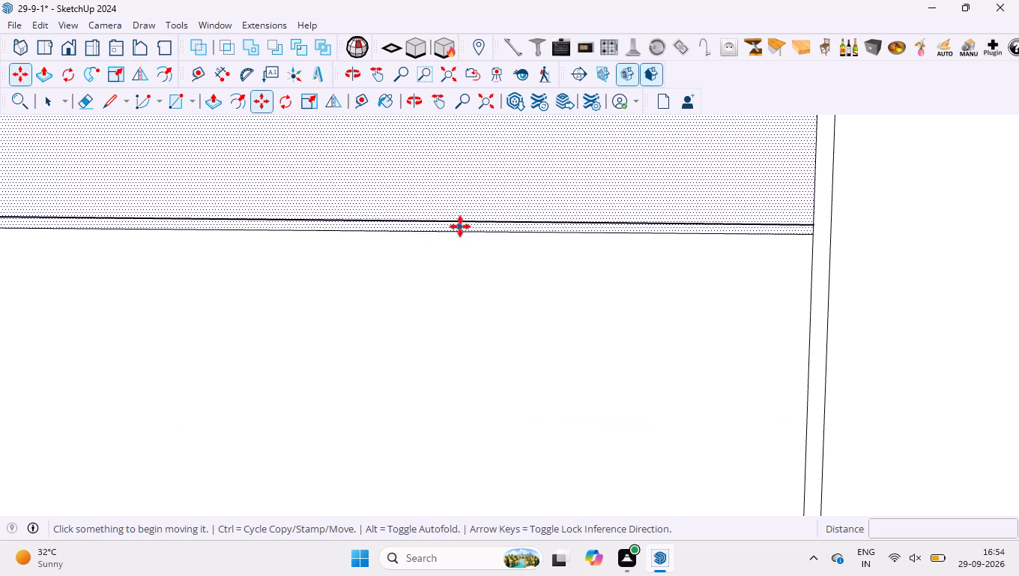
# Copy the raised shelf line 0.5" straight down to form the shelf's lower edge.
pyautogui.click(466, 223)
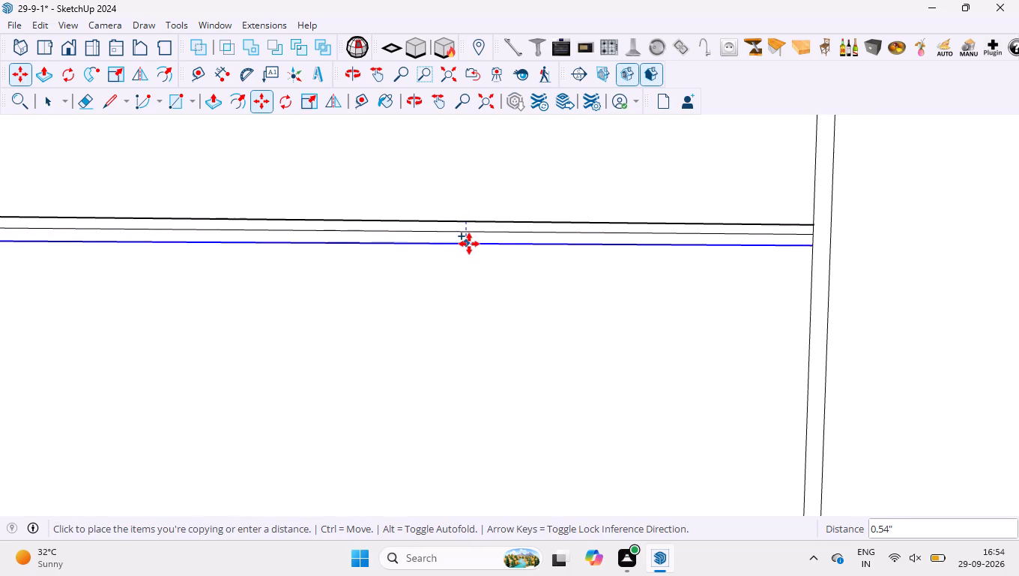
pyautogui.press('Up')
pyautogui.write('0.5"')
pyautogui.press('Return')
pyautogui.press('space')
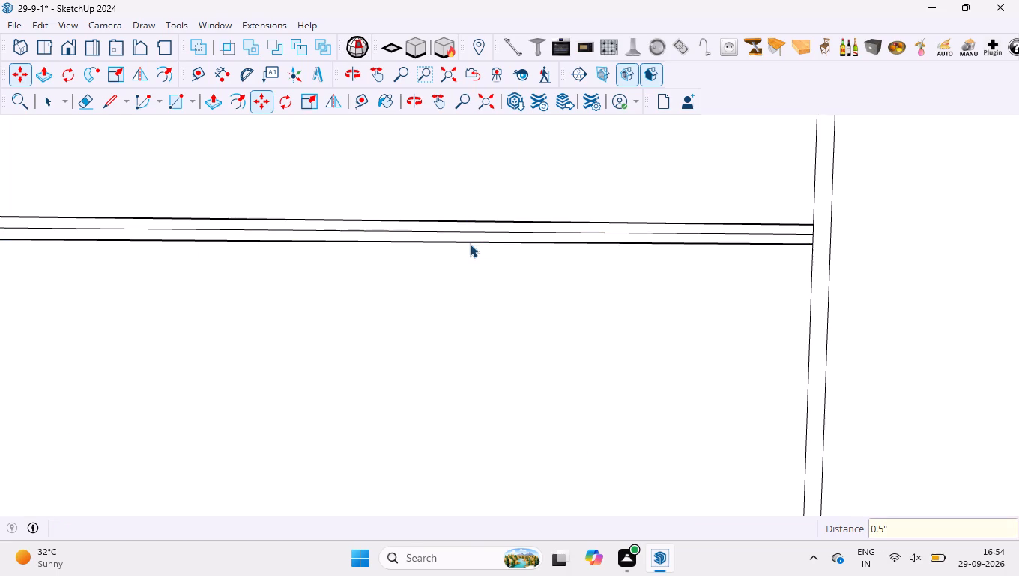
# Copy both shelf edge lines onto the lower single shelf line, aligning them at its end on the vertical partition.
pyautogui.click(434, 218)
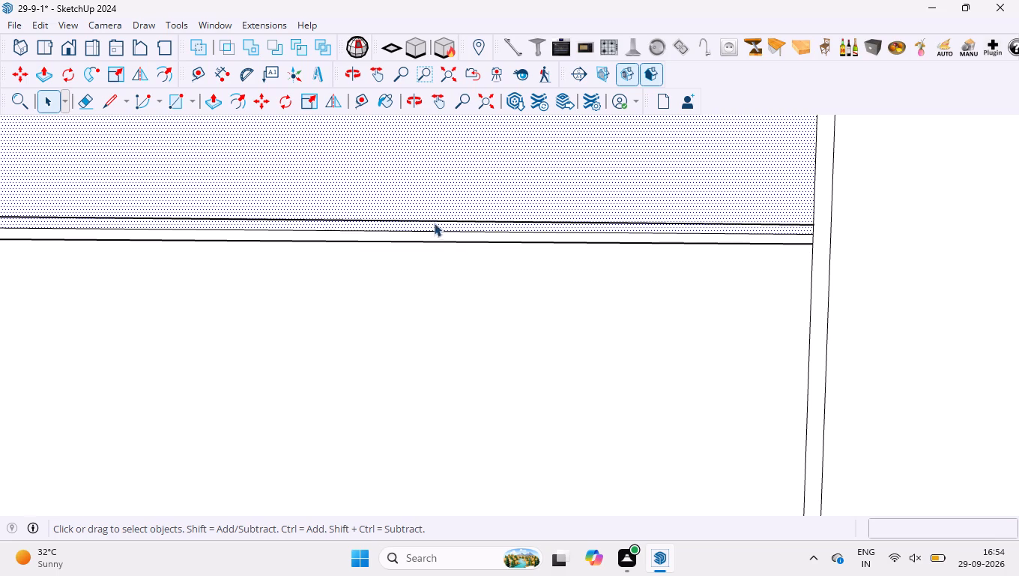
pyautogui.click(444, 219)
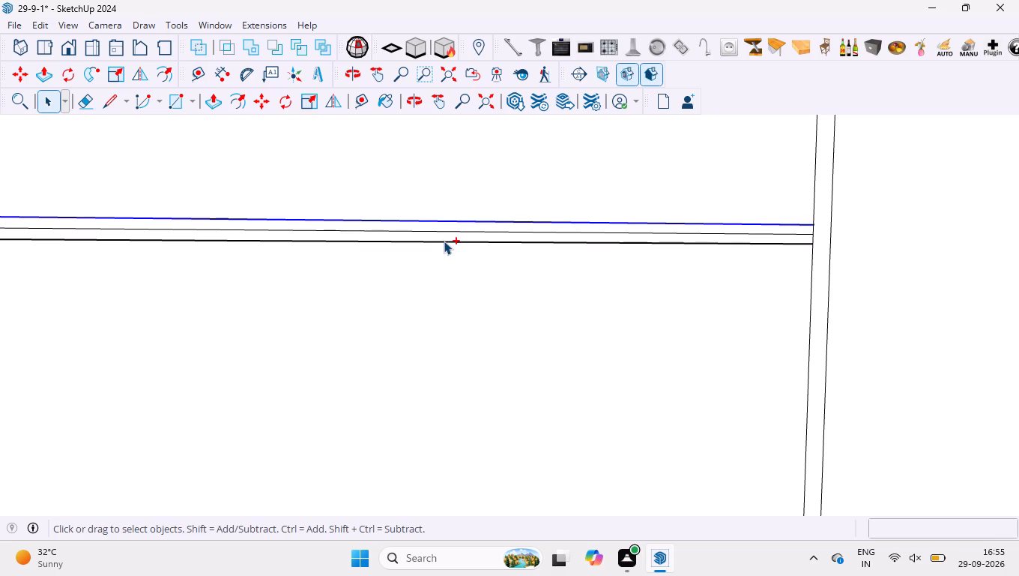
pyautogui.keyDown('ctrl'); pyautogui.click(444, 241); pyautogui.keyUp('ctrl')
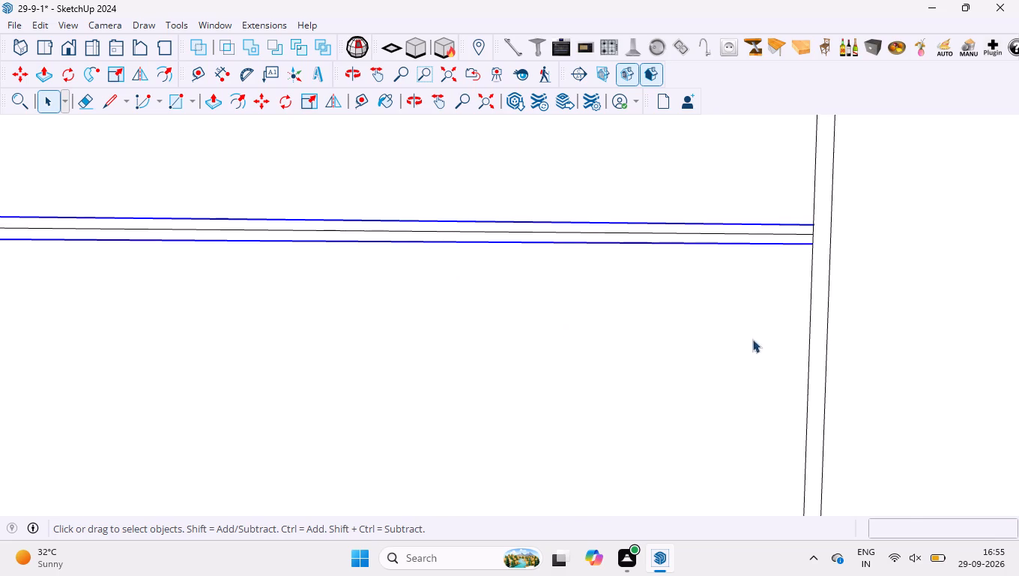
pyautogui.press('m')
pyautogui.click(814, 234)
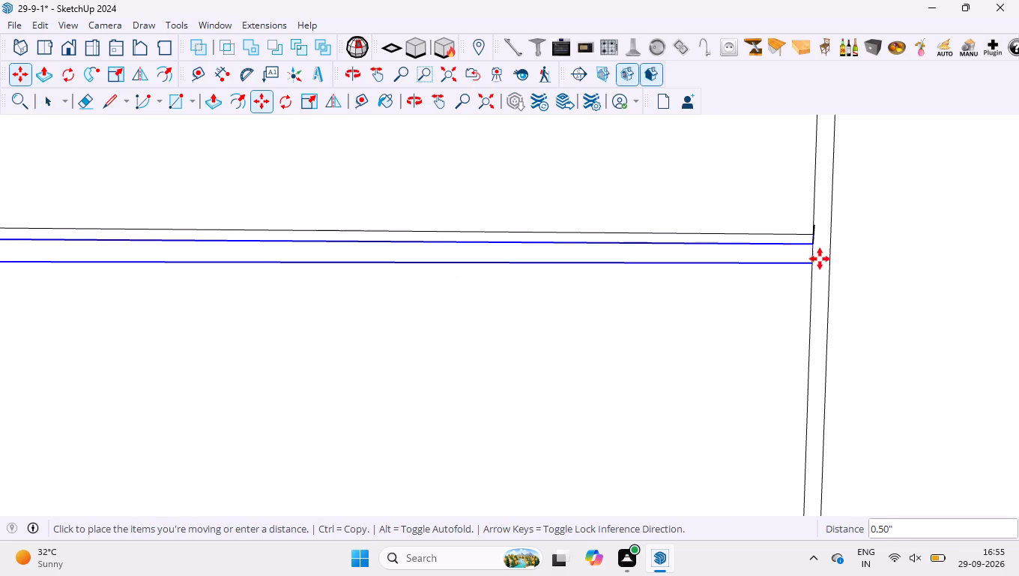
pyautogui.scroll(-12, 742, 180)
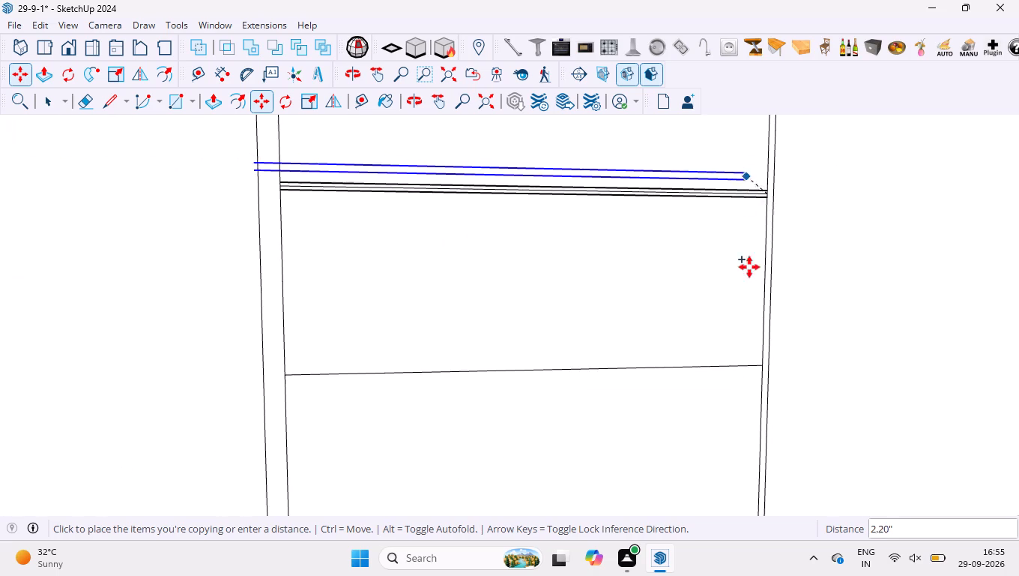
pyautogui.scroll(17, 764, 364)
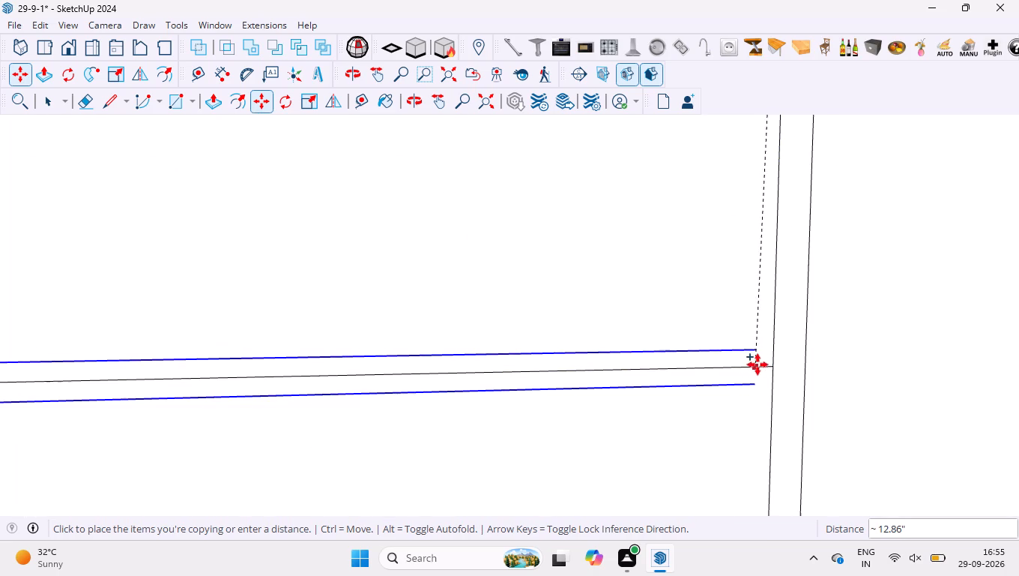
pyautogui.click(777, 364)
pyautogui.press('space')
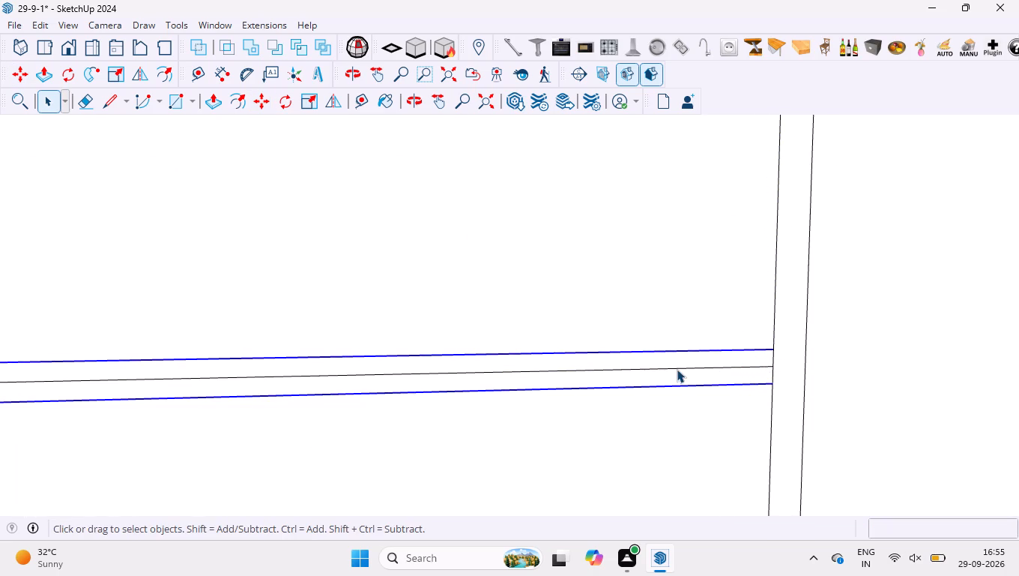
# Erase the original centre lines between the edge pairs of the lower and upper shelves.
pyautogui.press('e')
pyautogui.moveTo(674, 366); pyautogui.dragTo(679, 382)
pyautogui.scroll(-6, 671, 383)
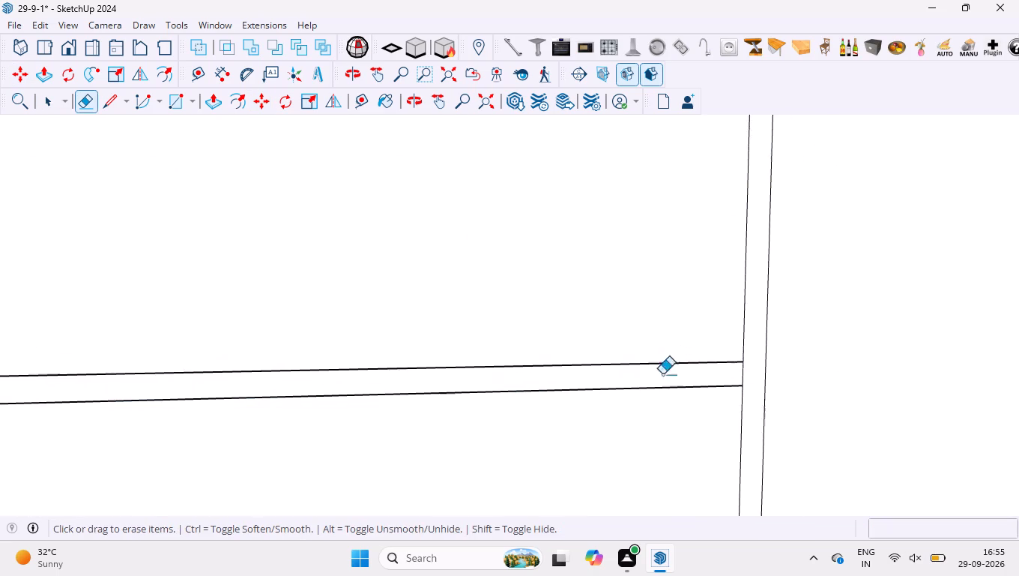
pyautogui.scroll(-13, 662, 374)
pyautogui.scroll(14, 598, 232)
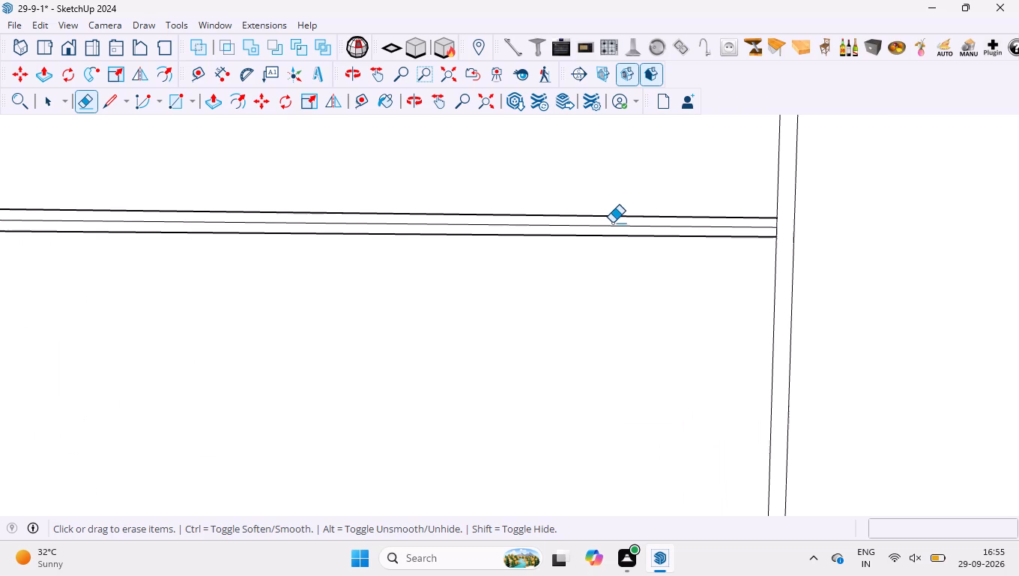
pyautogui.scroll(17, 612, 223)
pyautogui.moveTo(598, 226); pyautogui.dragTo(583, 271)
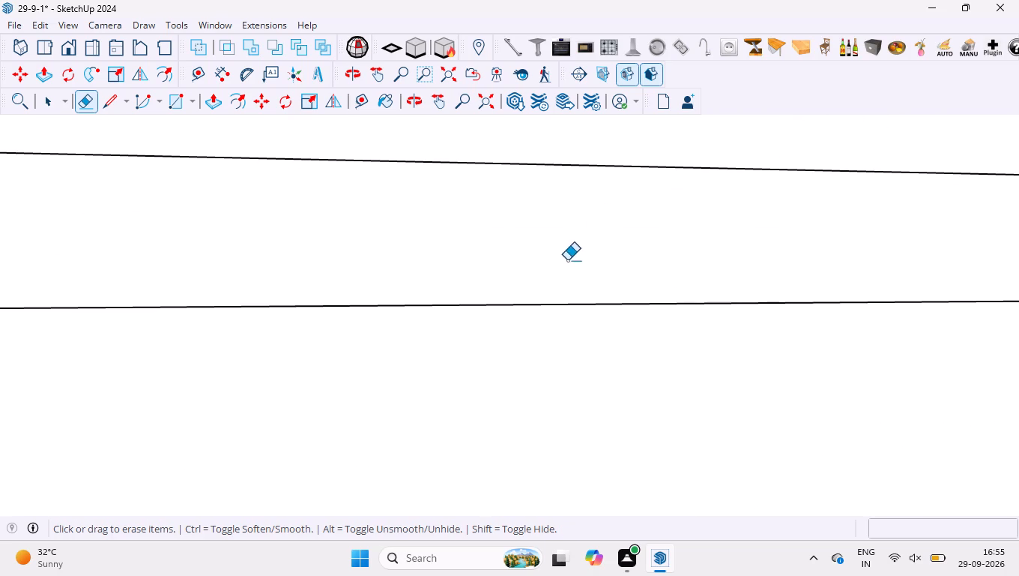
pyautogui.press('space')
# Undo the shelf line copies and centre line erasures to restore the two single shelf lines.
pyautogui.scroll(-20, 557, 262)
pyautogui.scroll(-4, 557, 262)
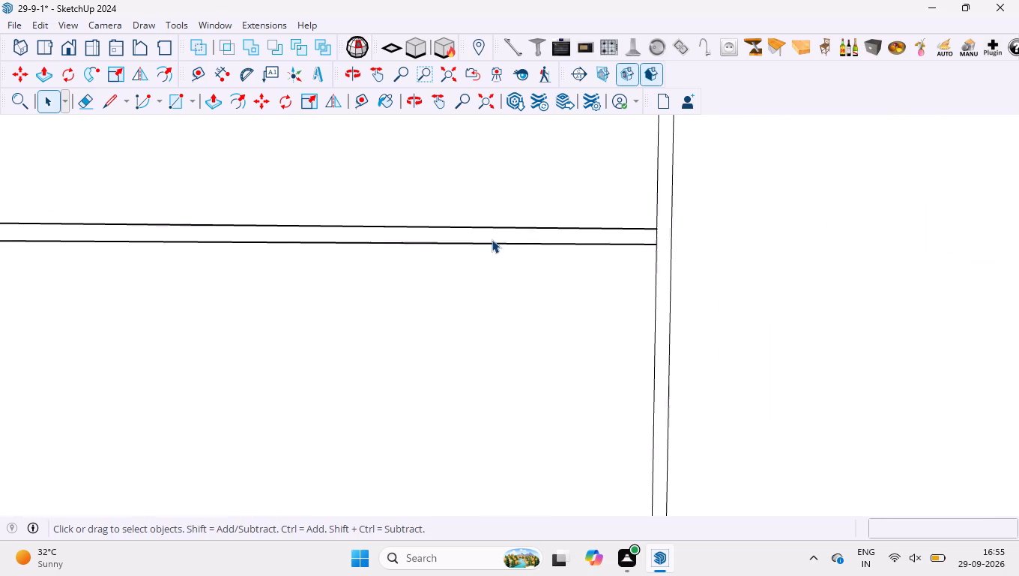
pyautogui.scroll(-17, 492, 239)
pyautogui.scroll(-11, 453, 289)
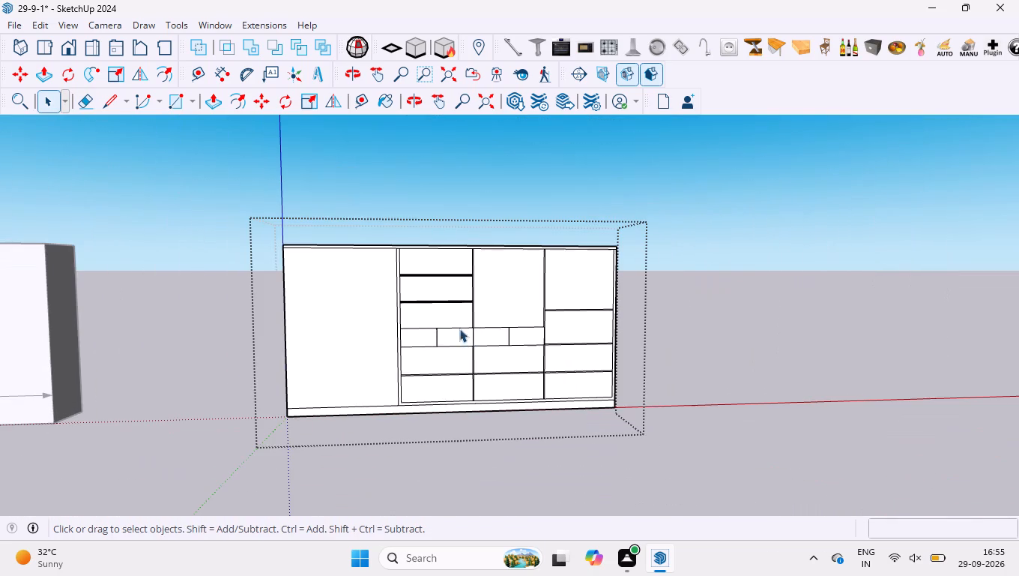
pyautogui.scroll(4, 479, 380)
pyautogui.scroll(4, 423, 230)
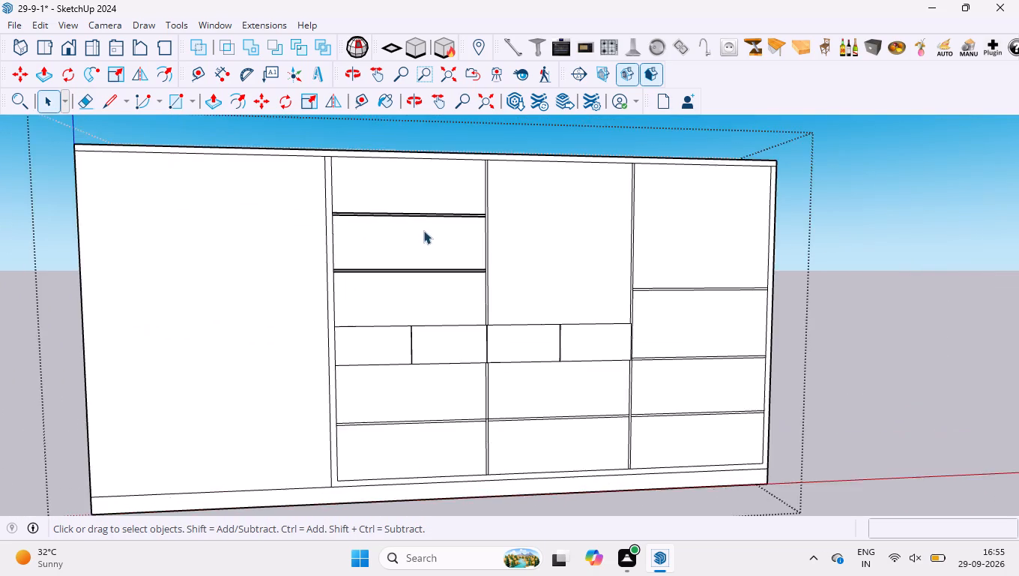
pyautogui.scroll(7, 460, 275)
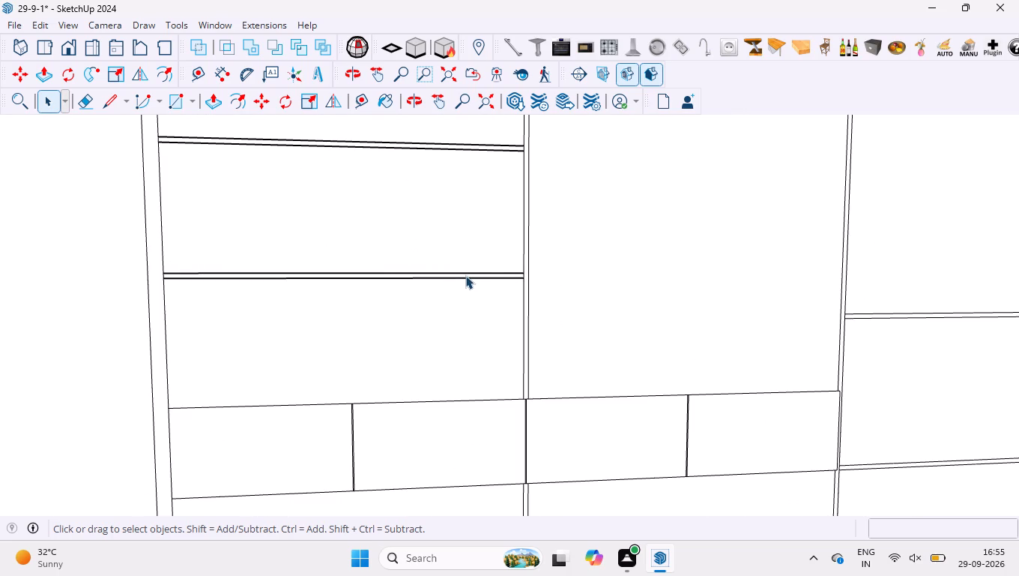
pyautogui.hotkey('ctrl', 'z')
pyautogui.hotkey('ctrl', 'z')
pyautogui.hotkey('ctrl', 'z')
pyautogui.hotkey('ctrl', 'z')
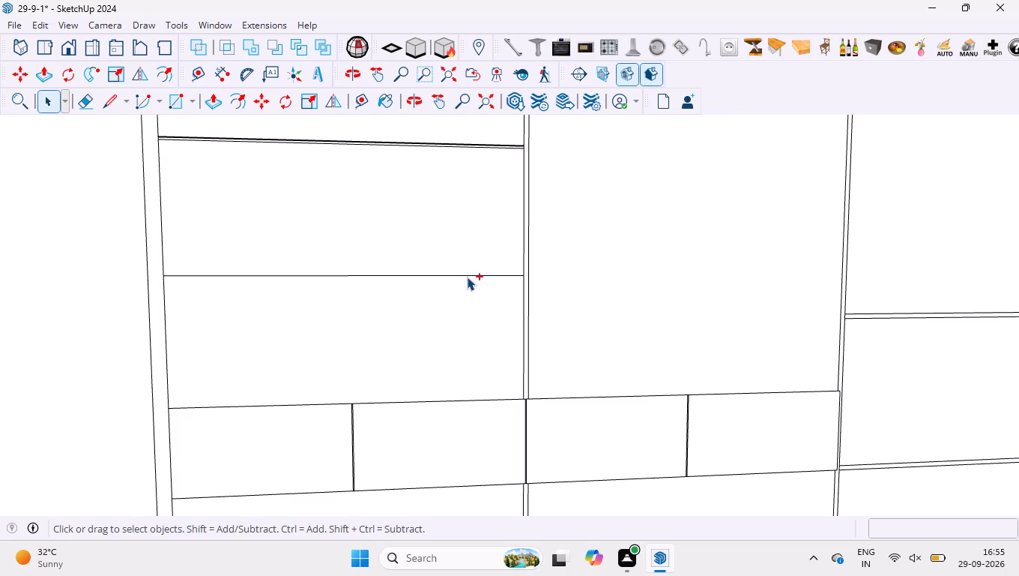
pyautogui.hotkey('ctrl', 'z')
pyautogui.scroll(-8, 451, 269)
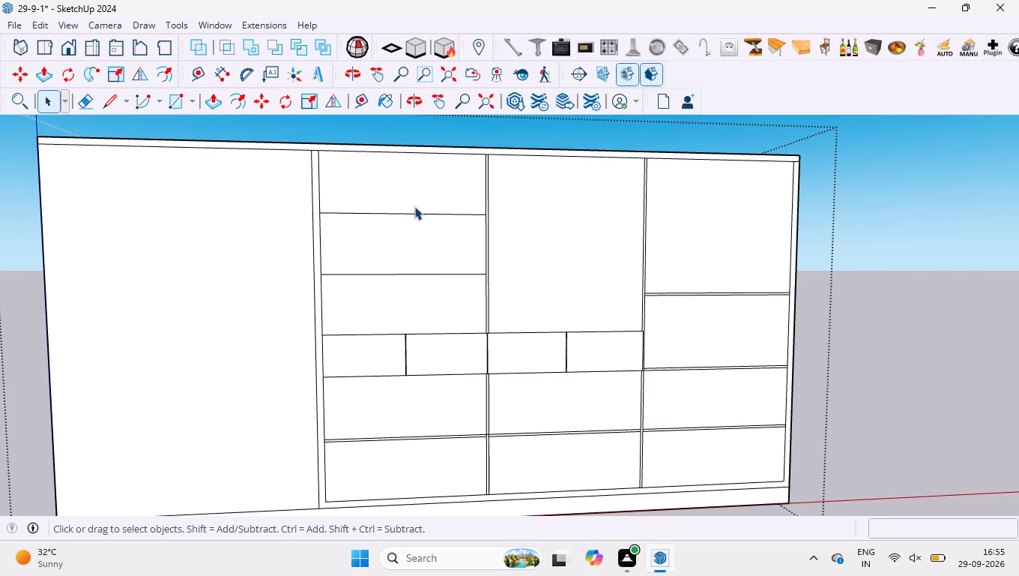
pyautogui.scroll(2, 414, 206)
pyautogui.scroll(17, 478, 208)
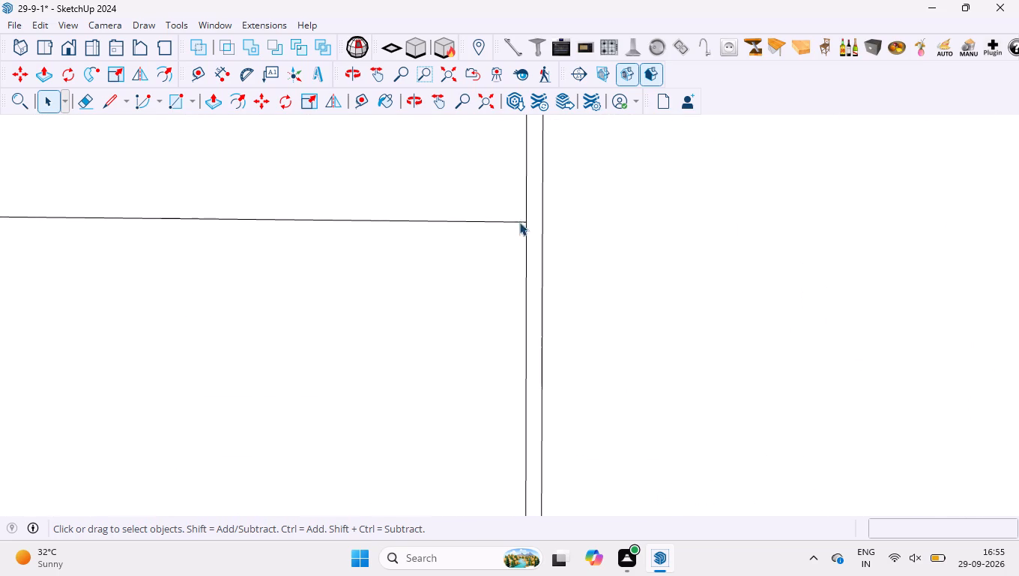
# Copy the upper single shelf line 0.25" upward, then copy that new edge 0.5" downward to form both shelf edges.
pyautogui.click(510, 223)
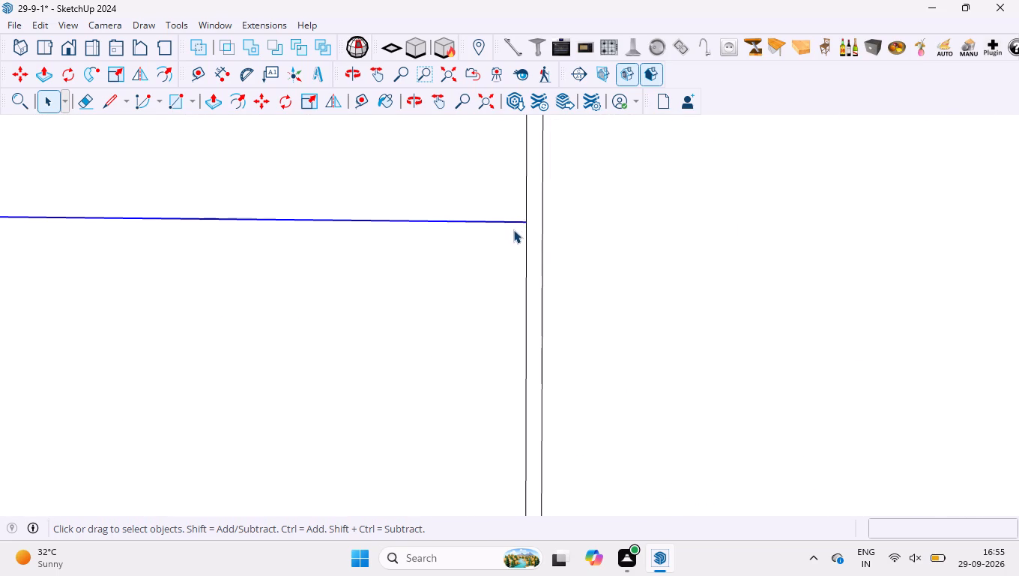
pyautogui.press('m')
pyautogui.click(526, 223)
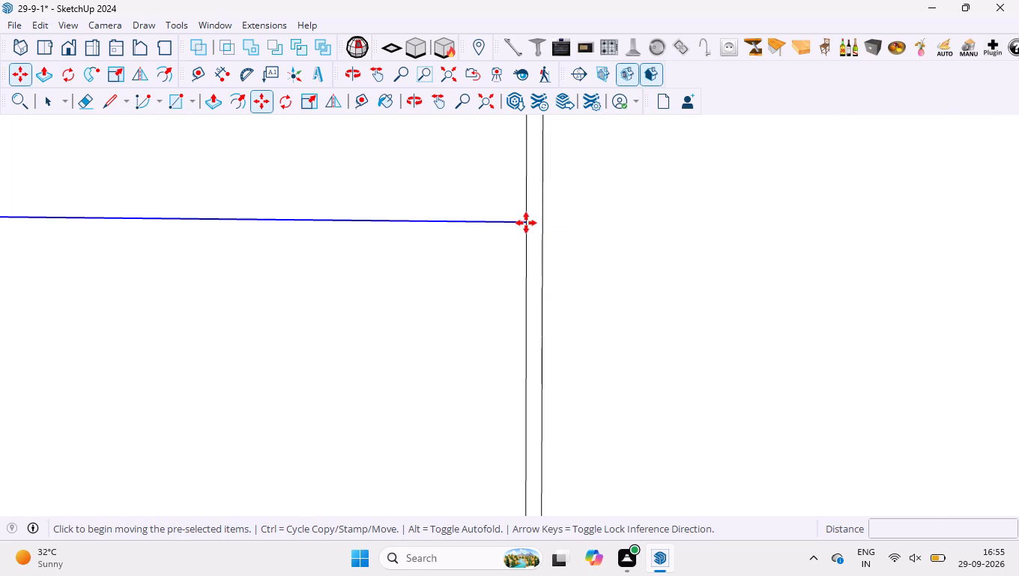
pyautogui.press('0')
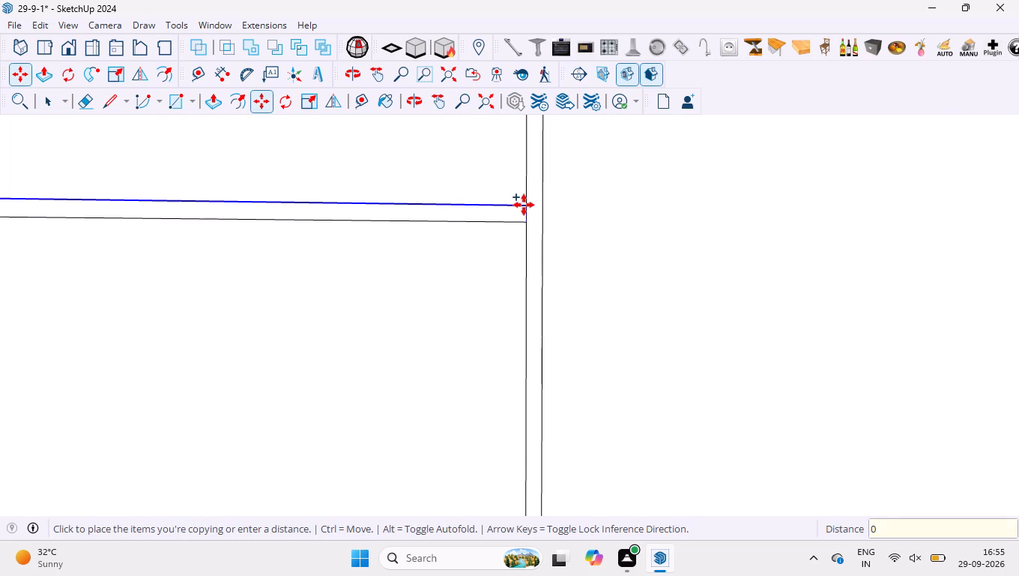
pyautogui.press('.')
pyautogui.press('2')
pyautogui.press('5')
pyautogui.press('Return')
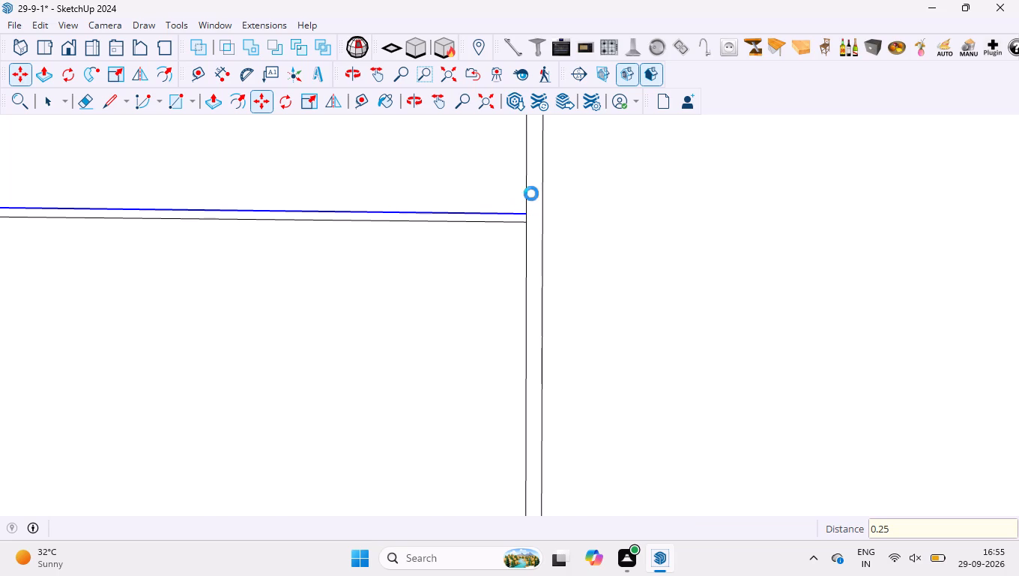
pyautogui.scroll(9, 531, 194)
pyautogui.click(527, 220)
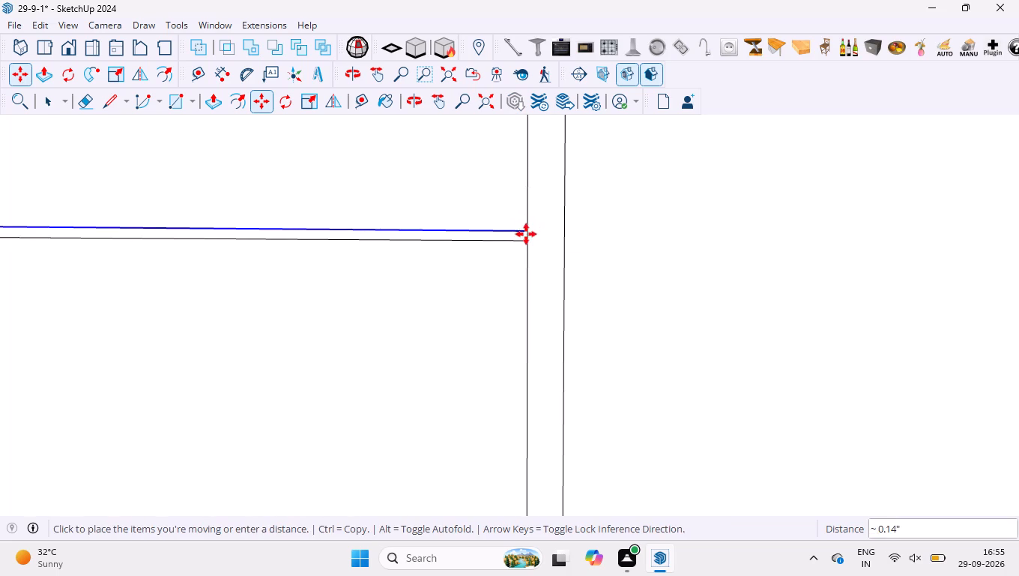
pyautogui.write('0.5')
pyautogui.press('Return')
pyautogui.press('space')
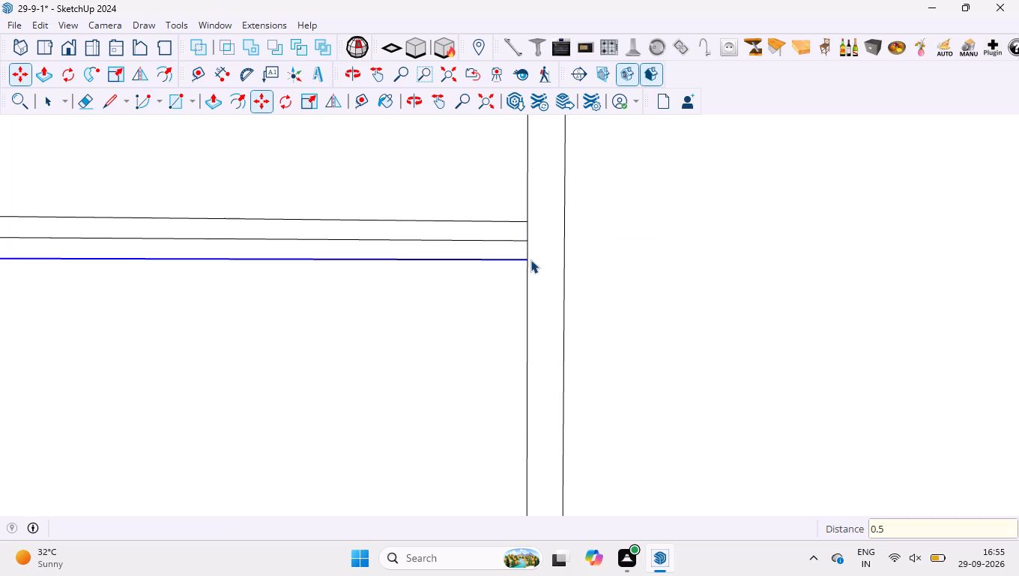
# Erase the original centre line between the upper shelf's two edges.
pyautogui.press('e')
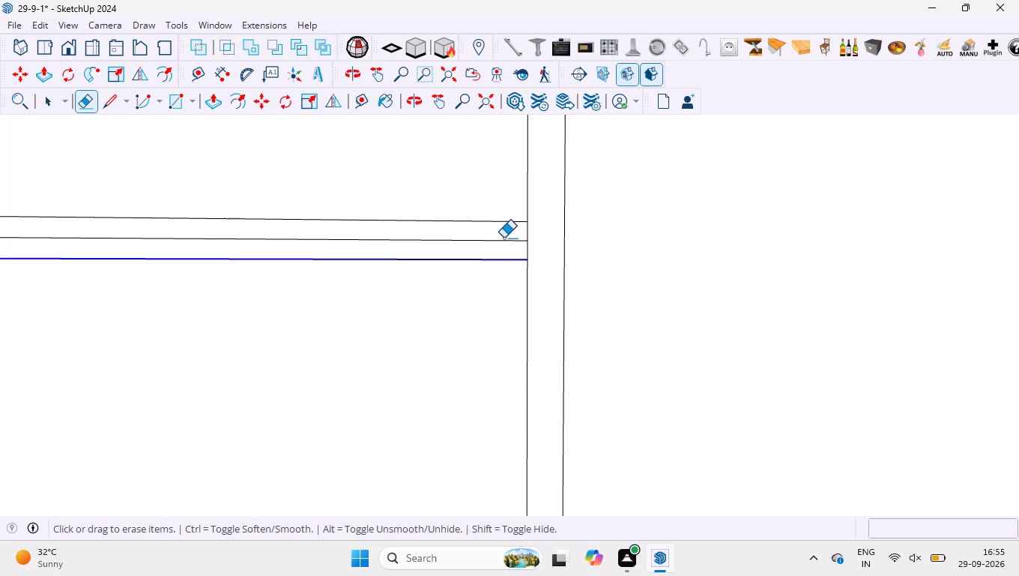
pyautogui.moveTo(504, 238); pyautogui.dragTo(505, 246)
pyautogui.press('c')
pyautogui.scroll(-9, 470, 242)
pyautogui.press('space')
# Copy the remaining single shelf line below it 0.25" upward, then copy that new edge 0.5" downward.
pyautogui.scroll(-3, 474, 239)
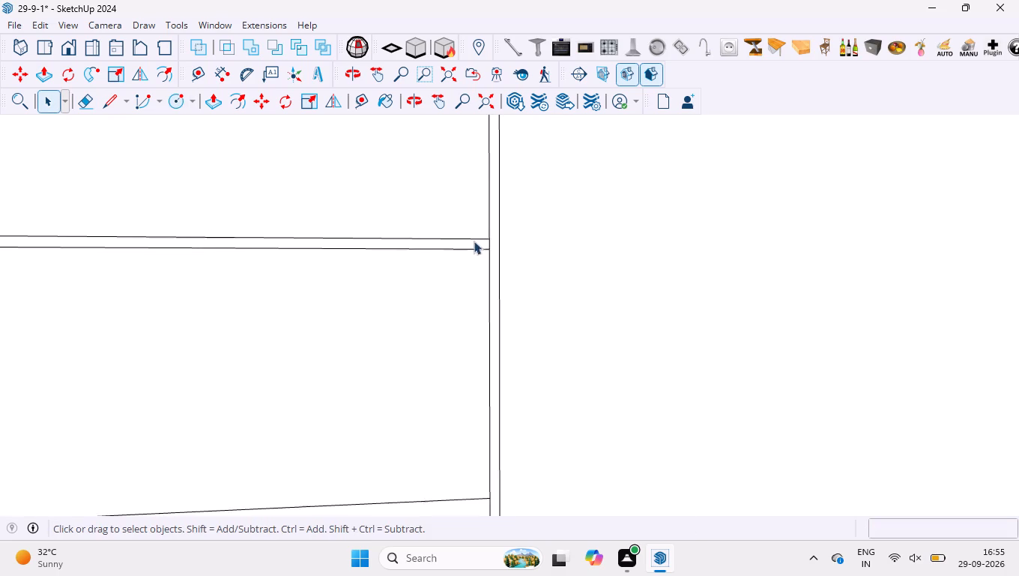
pyautogui.scroll(-20, 474, 241)
pyautogui.scroll(-1, 474, 241)
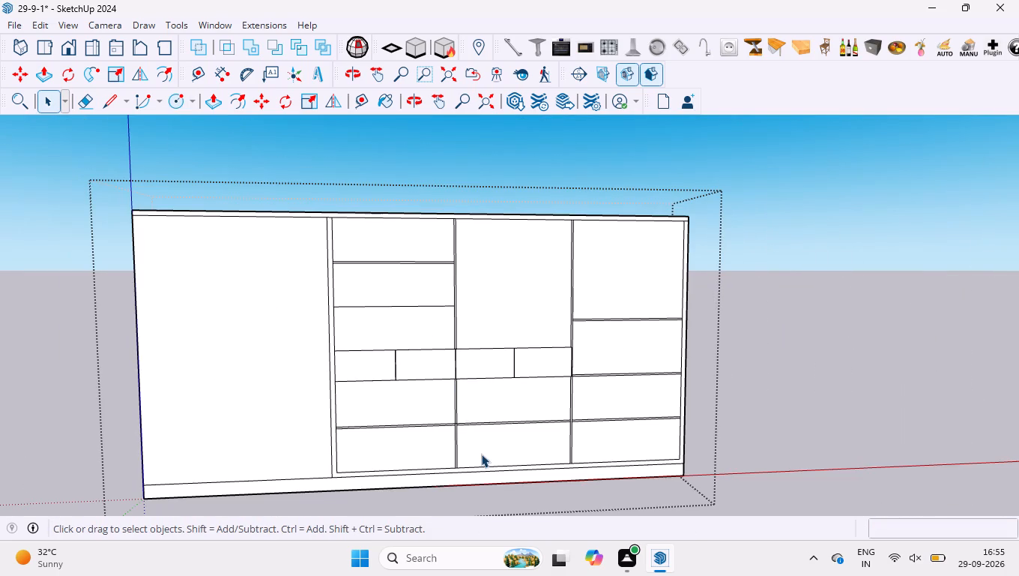
pyautogui.scroll(20, 368, 307)
pyautogui.scroll(2, 368, 307)
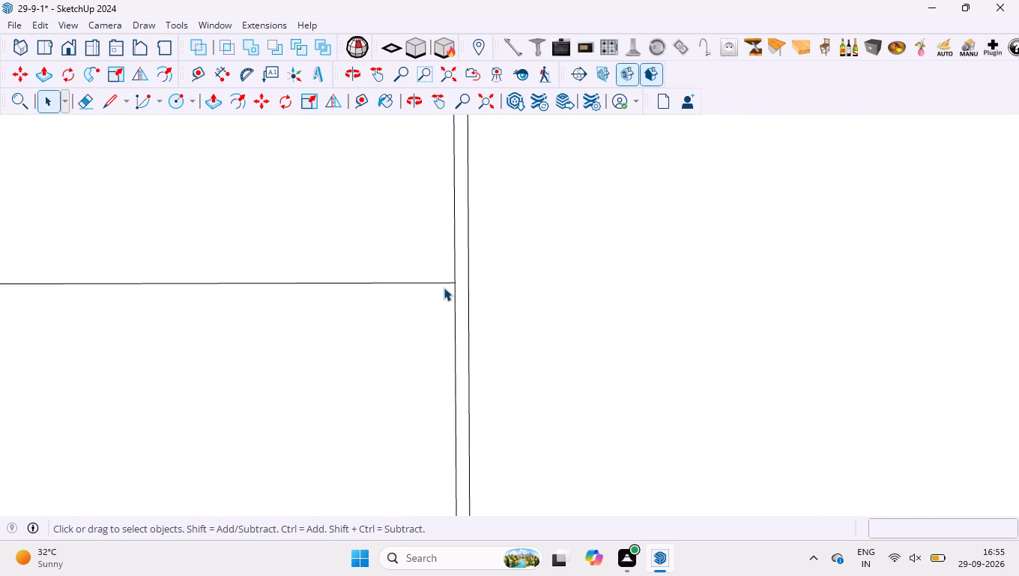
pyautogui.scroll(10, 444, 287)
pyautogui.press('m')
pyautogui.click(462, 282)
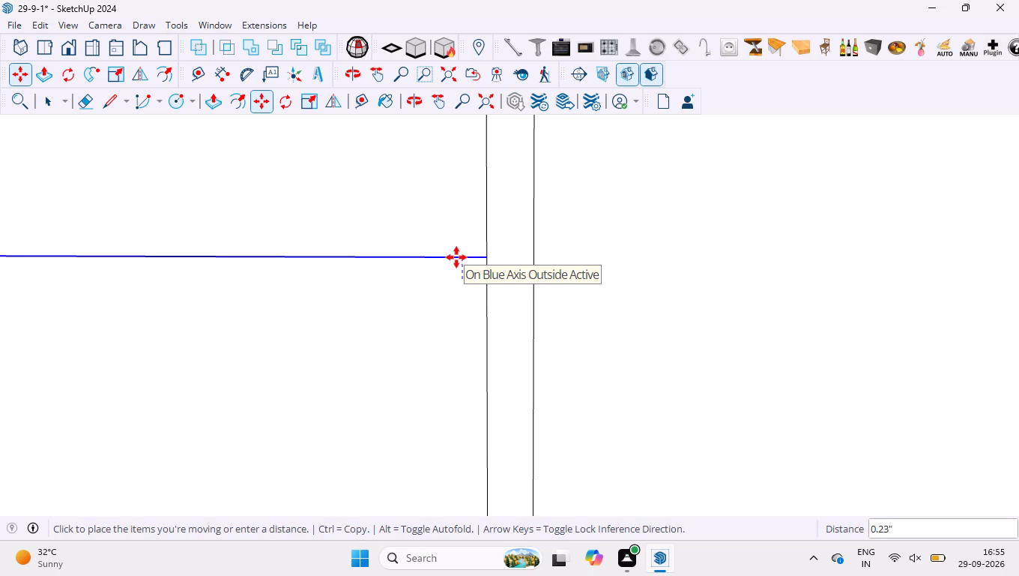
pyautogui.write('0.25')
pyautogui.press('Return')
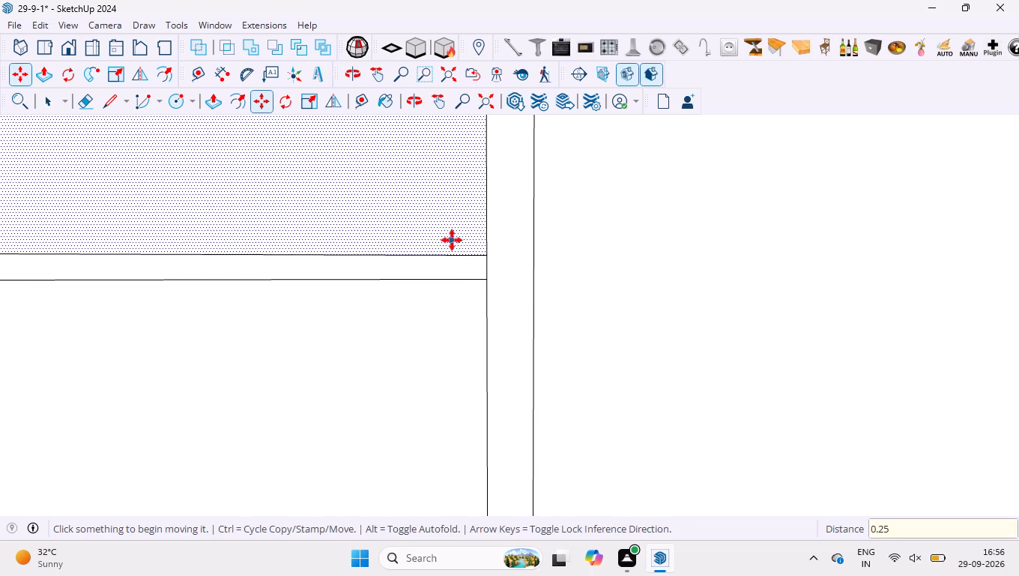
pyautogui.click(452, 258)
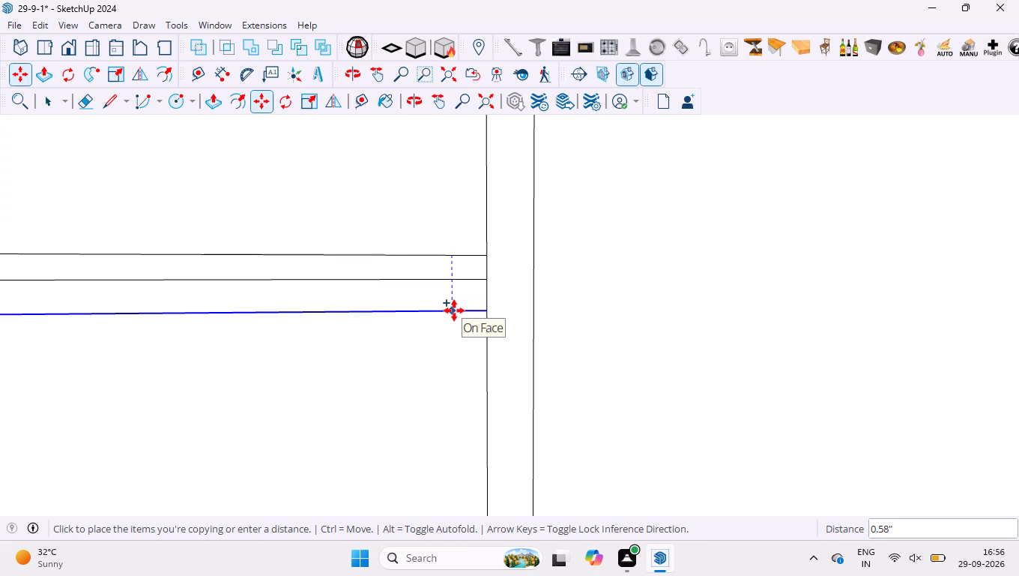
pyautogui.press('0')
pyautogui.press('.')
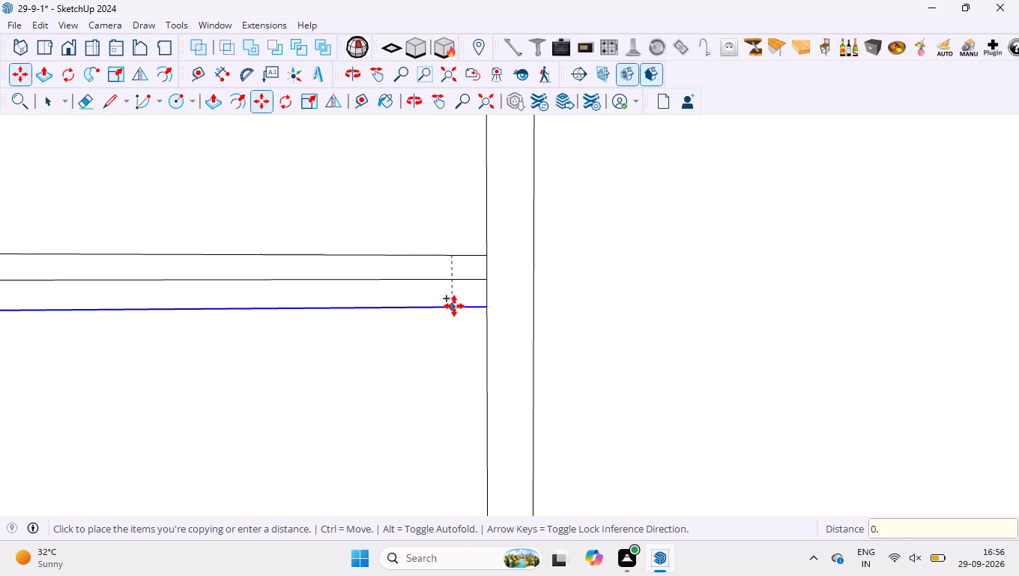
pyautogui.press('5')
pyautogui.press('Return')
# Erase the original centre line between the lower shelf's two edges.
pyautogui.press('e')
pyautogui.moveTo(438, 272); pyautogui.dragTo(444, 283)
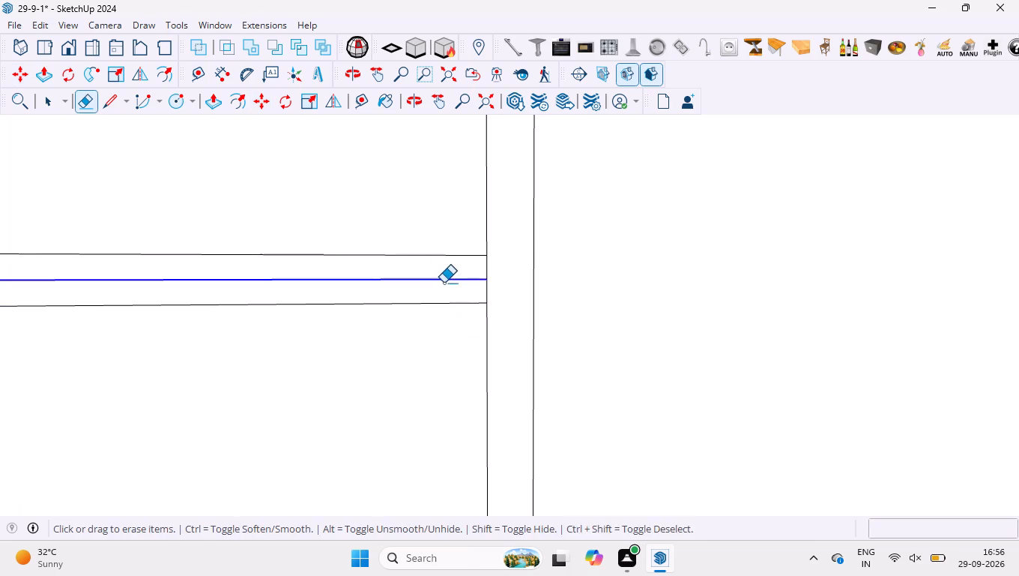
pyautogui.moveTo(444, 283); pyautogui.dragTo(444, 283)
pyautogui.press('space')
# Draw a vertical line about 12.36" long from the midpoint of the lower shelf's top edge to the underside of the shelf above.
pyautogui.scroll(-5, 416, 319)
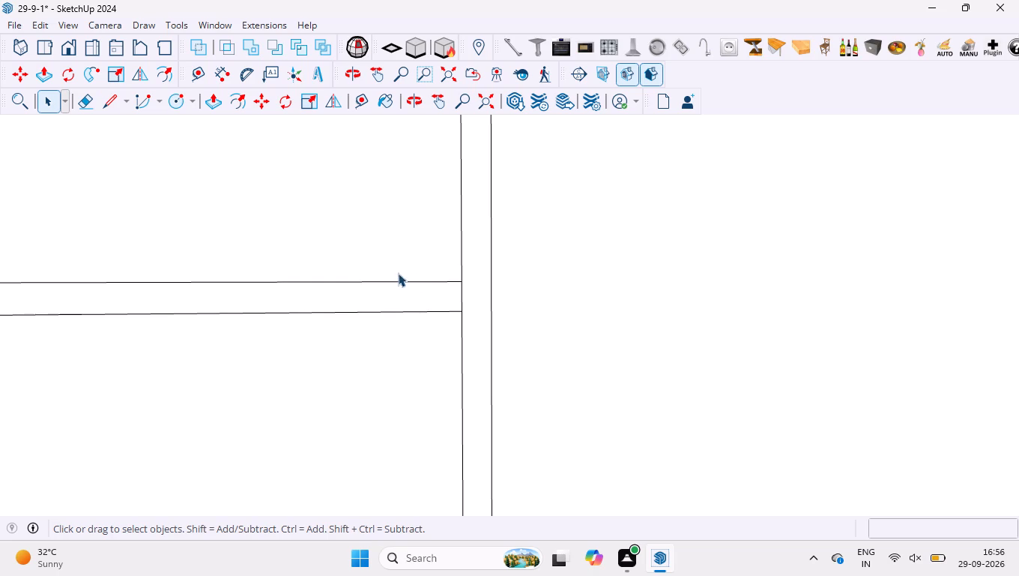
pyautogui.scroll(-20, 369, 269)
pyautogui.scroll(-4, 369, 269)
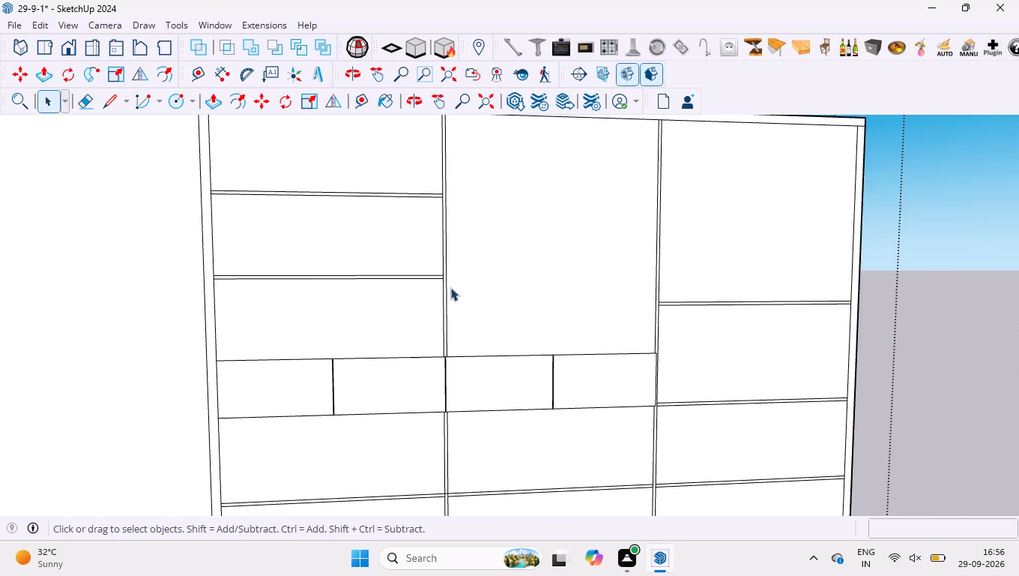
pyautogui.scroll(-5, 444, 287)
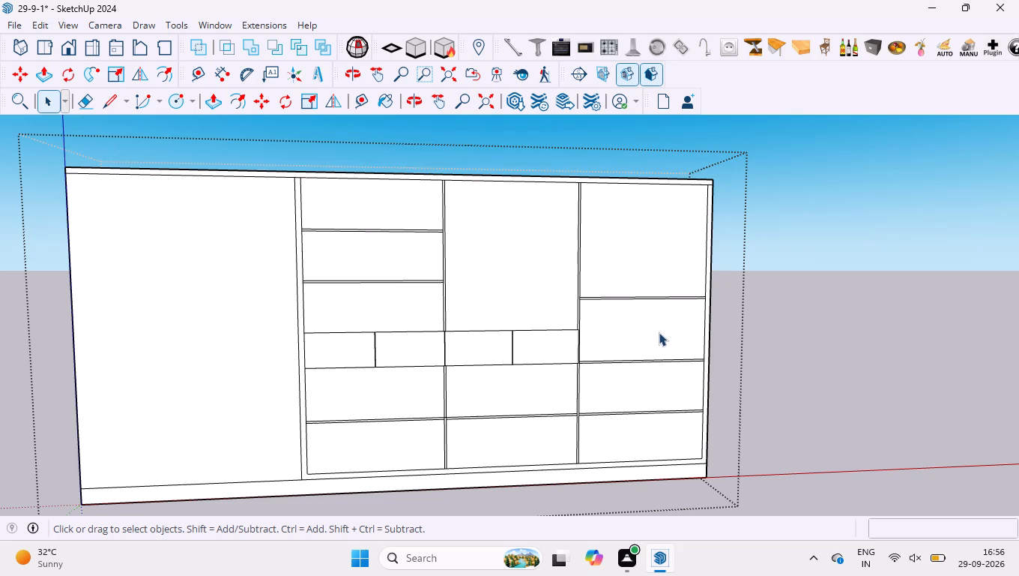
pyautogui.scroll(2, 339, 231)
pyautogui.scroll(4, 413, 250)
pyautogui.scroll(3, 303, 225)
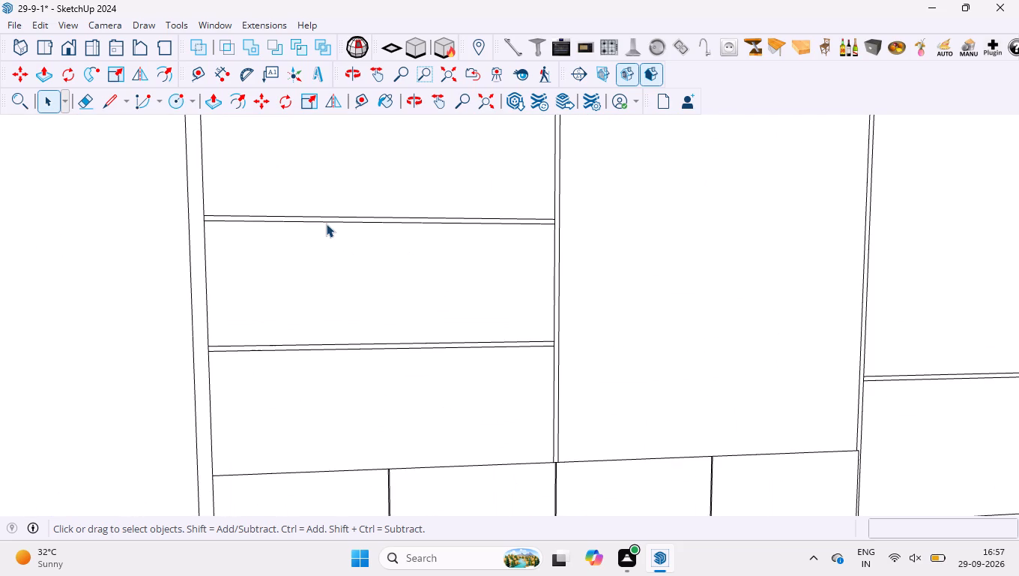
pyautogui.press('l')
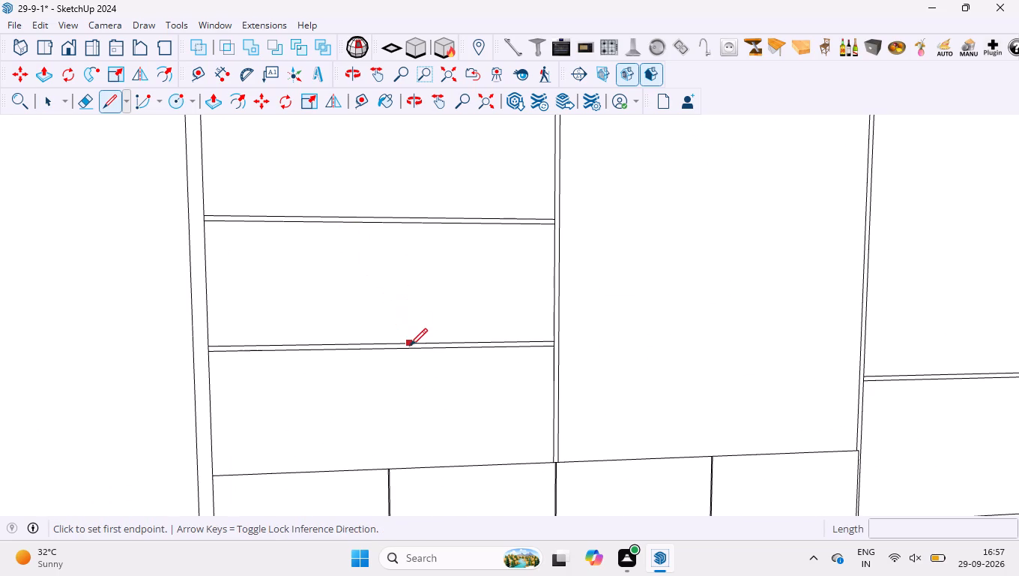
pyautogui.click(390, 342)
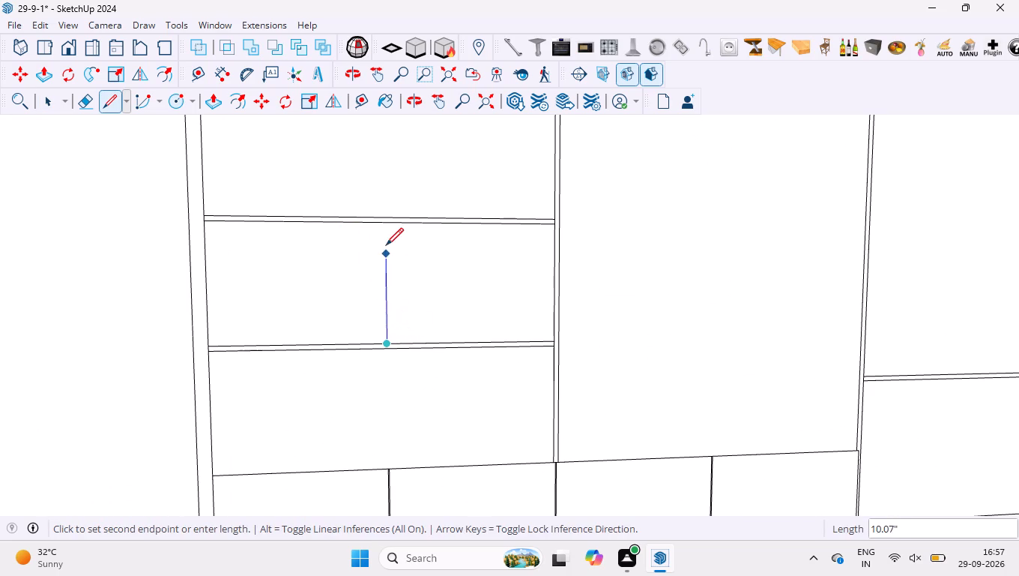
pyautogui.click(385, 225)
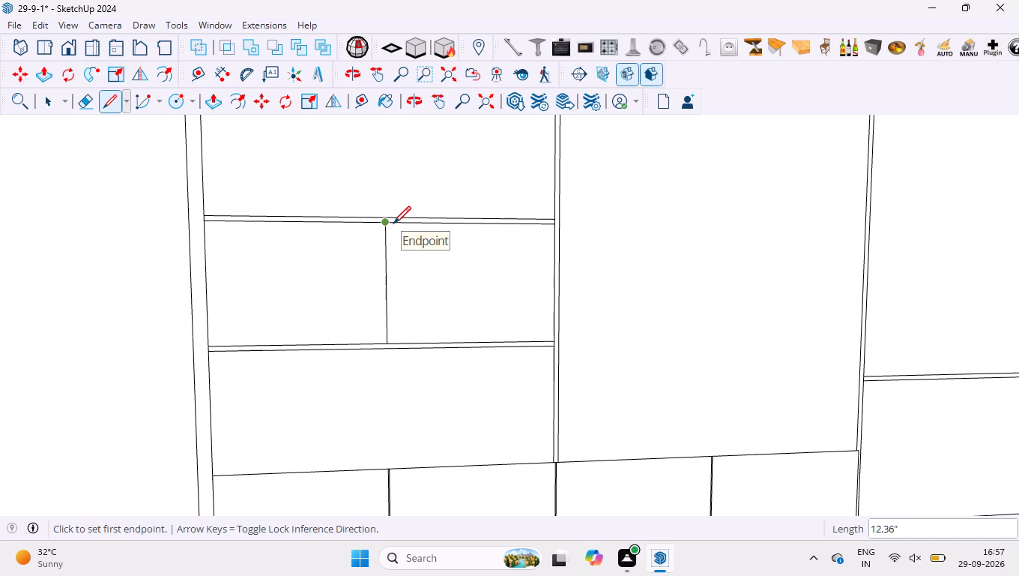
pyautogui.press('space')
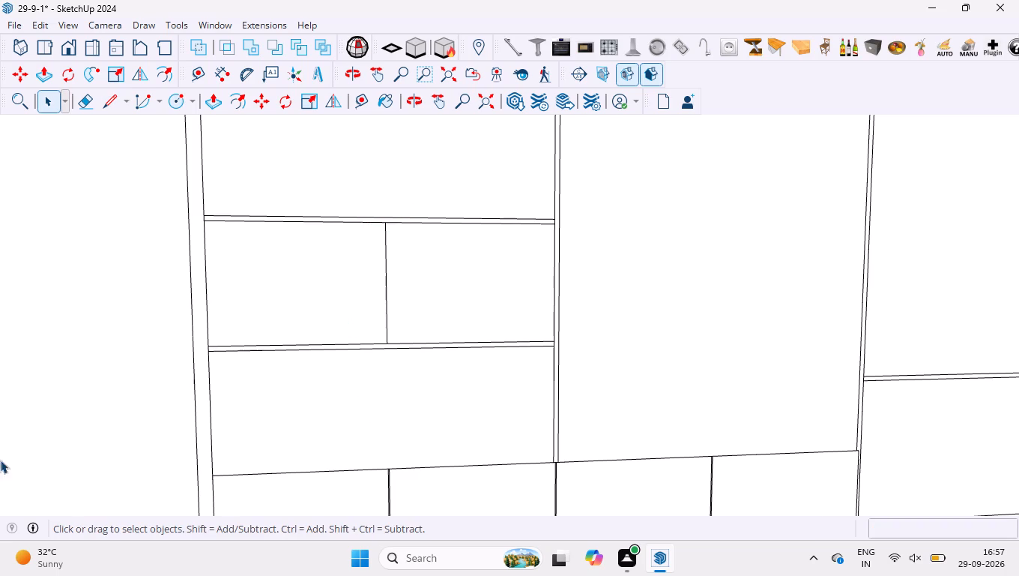
# Copy the vertical divider line 0.25" to each side along the red axis to form the divider's two edges.
pyautogui.scroll(5, 321, 262)
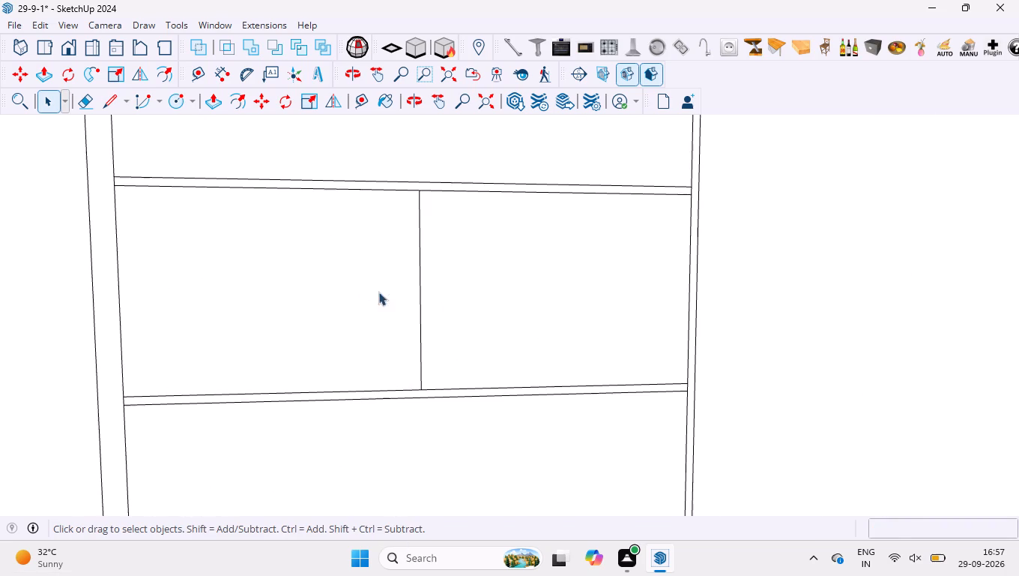
pyautogui.press('m')
pyautogui.click(420, 306)
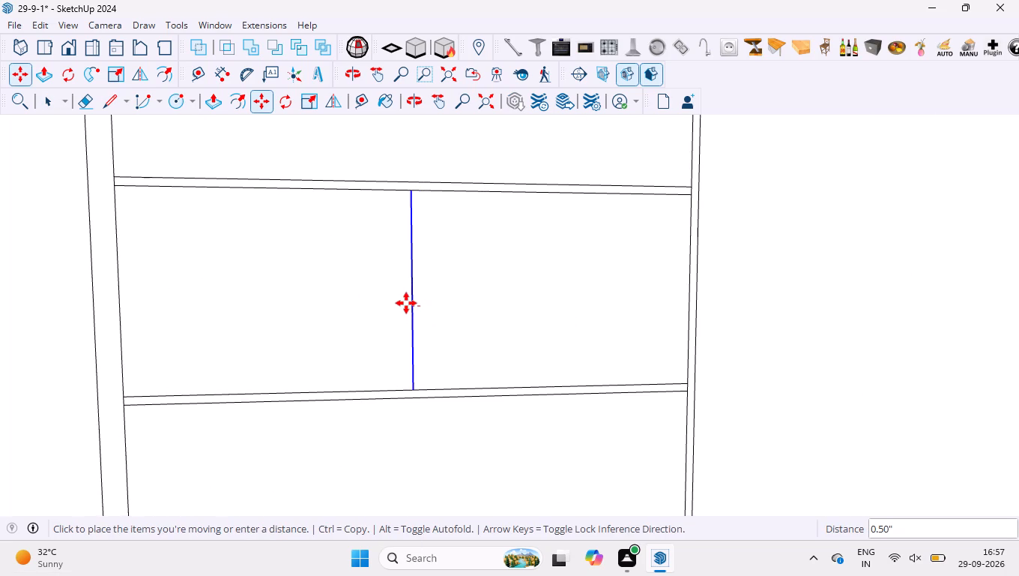
pyautogui.press('Right')
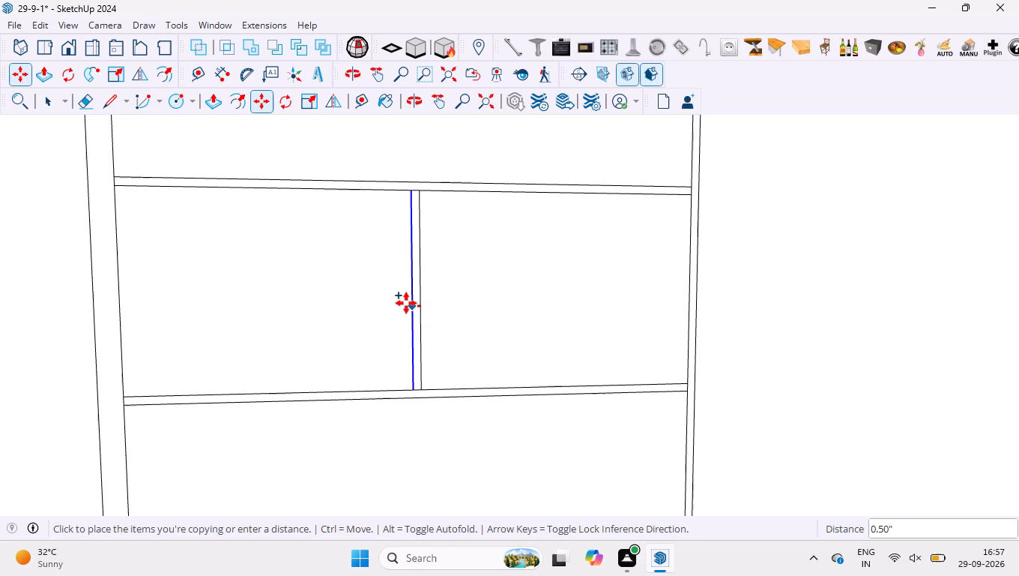
pyautogui.write('0.25')
pyautogui.press('Return')
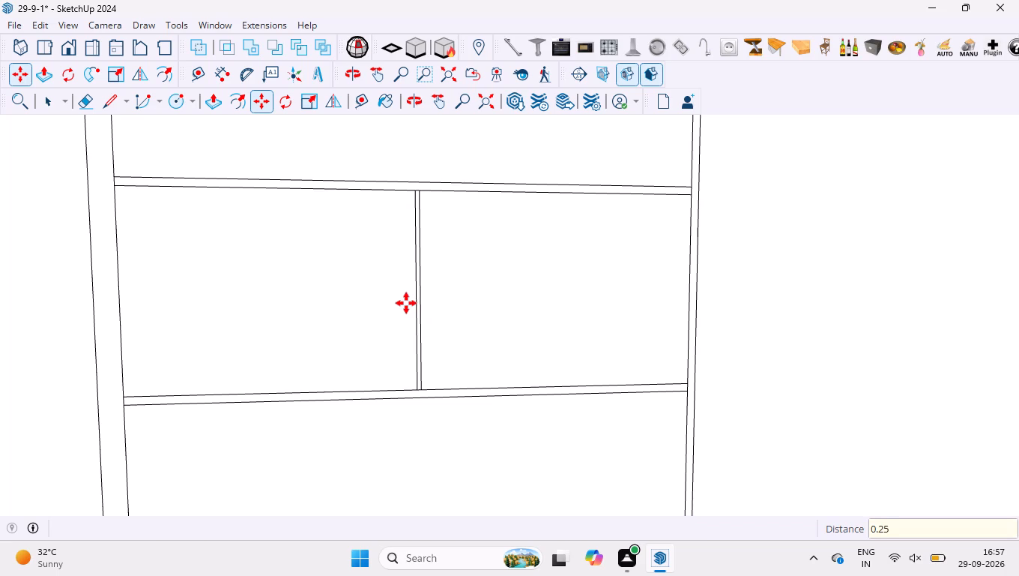
pyautogui.scroll(14, 384, 262)
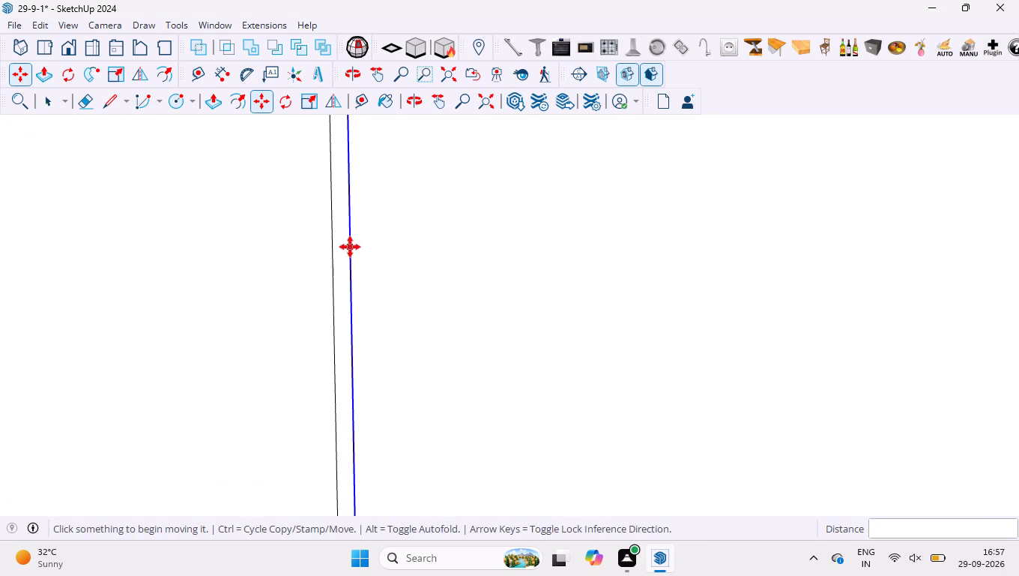
pyautogui.click(350, 247)
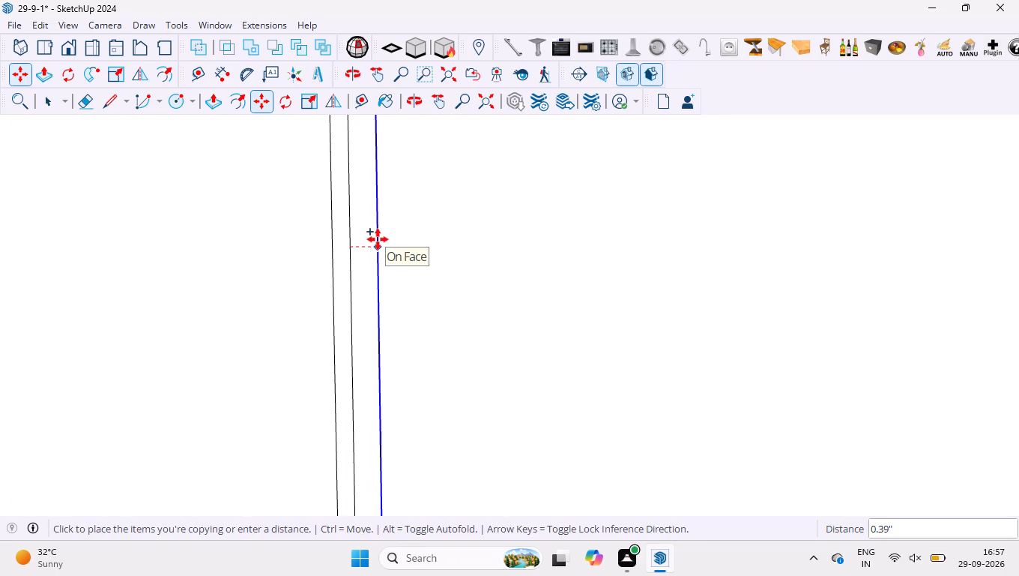
pyautogui.press('Right')
pyautogui.write('0.2')
pyautogui.press('5')
pyautogui.press('Return')
pyautogui.press('space')
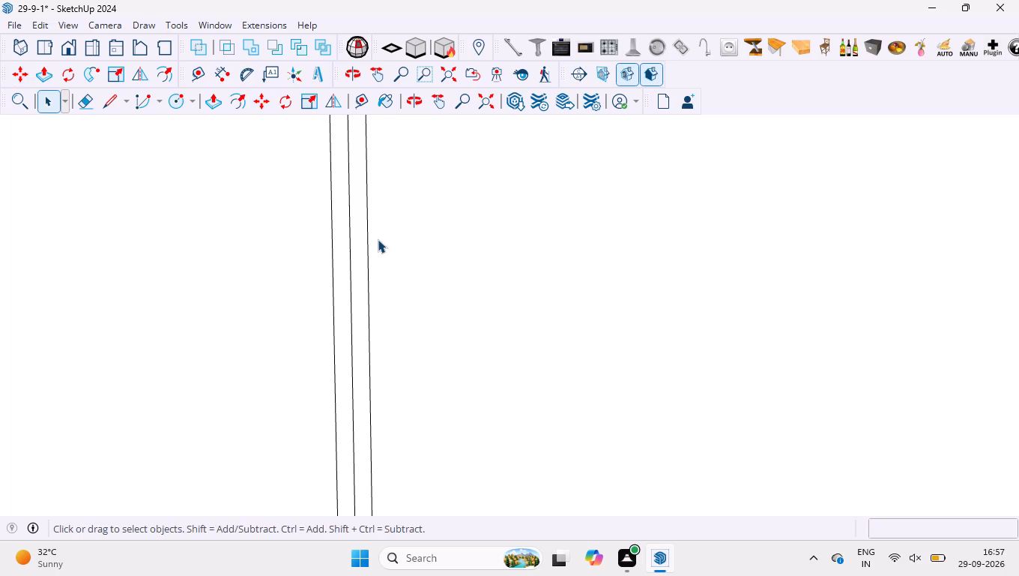
# Erase the original centre line between the vertical divider's two edges.
pyautogui.press('e')
pyautogui.click(345, 282)
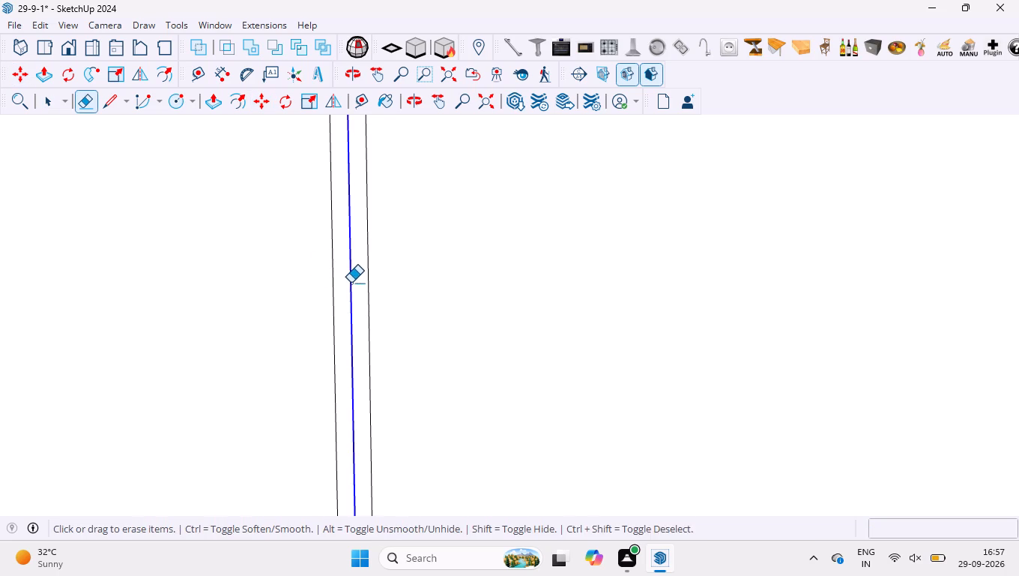
pyautogui.press('space')
# Examine the large undivided compartment and its bottom edge, from the front and at an angle.
pyautogui.scroll(-5, 321, 292)
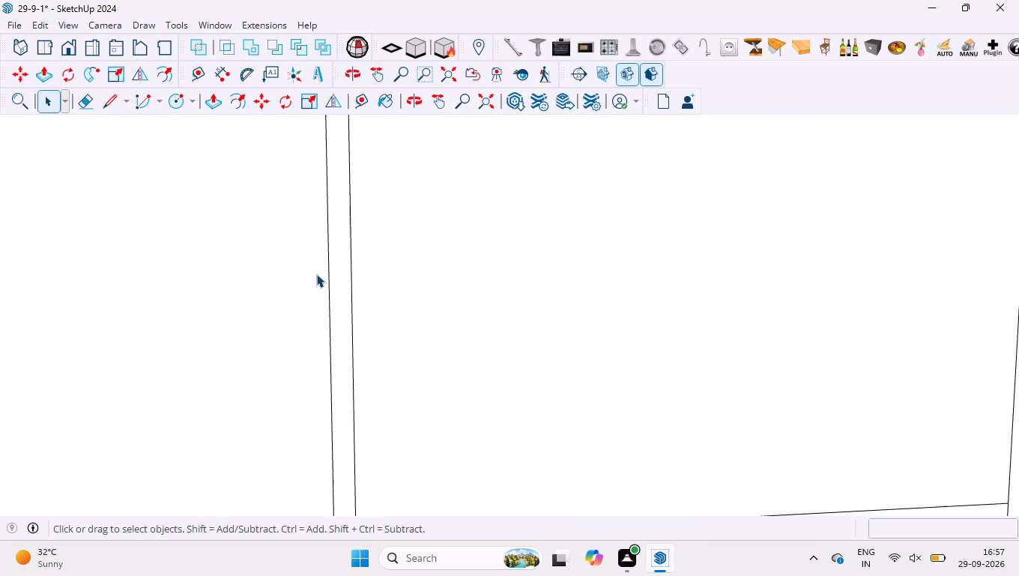
pyautogui.scroll(-20, 316, 274)
pyautogui.scroll(-7, 316, 274)
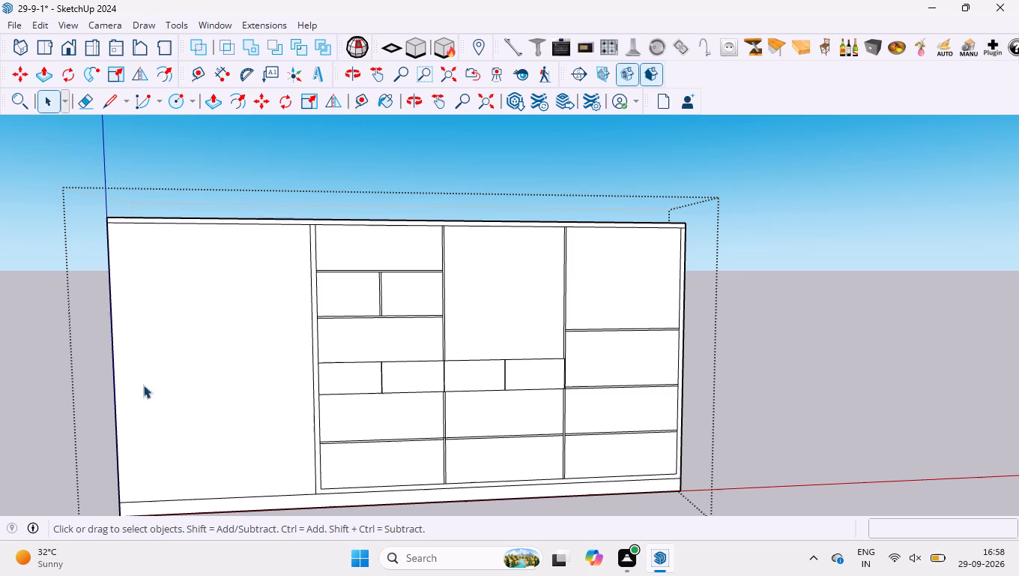
pyautogui.click(268, 495)
pyautogui.click(268, 495)
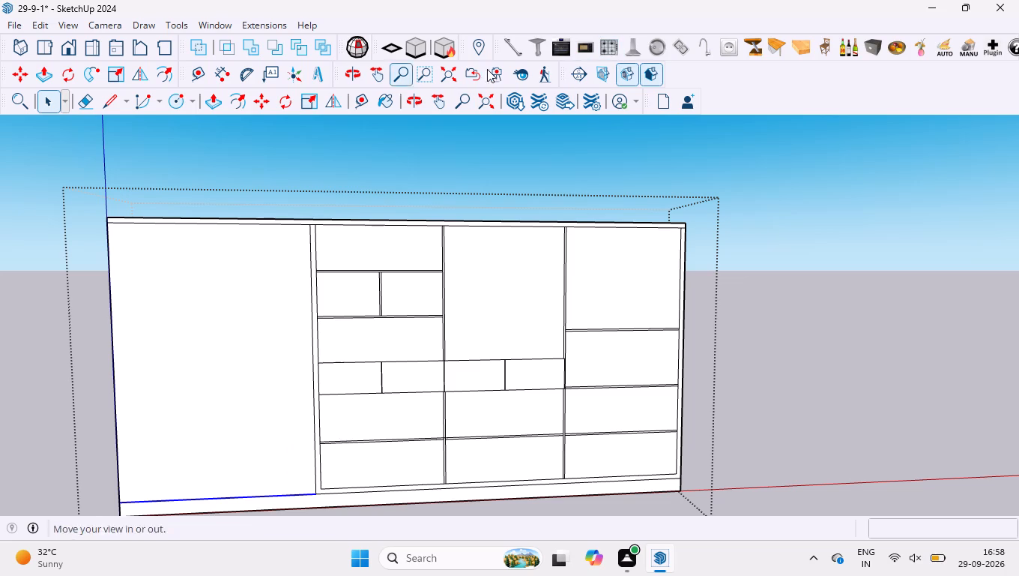
pyautogui.scroll(-2, 560, 69)
pyautogui.scroll(-8, 570, 179)
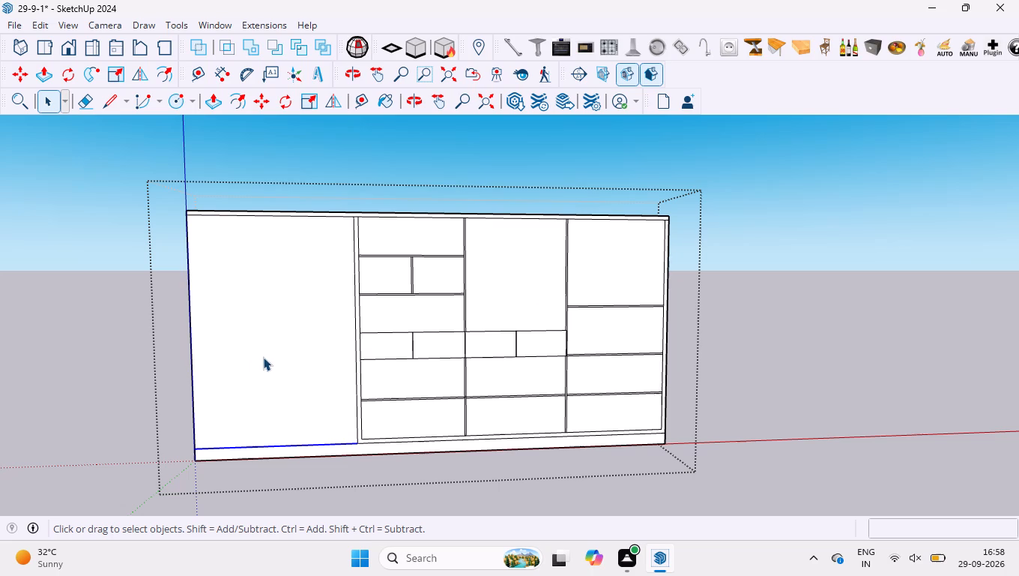
pyautogui.scroll(2, 260, 355)
pyautogui.scroll(3, 217, 400)
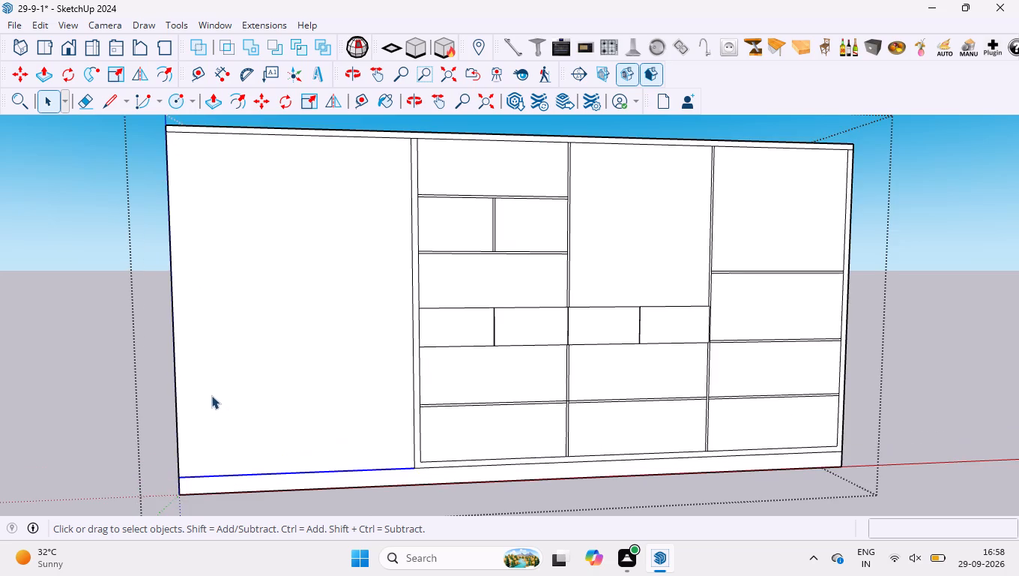
pyautogui.scroll(-3, 208, 381)
pyautogui.moveTo(180, 385); pyautogui.dragTo(314, 376, button='middle')
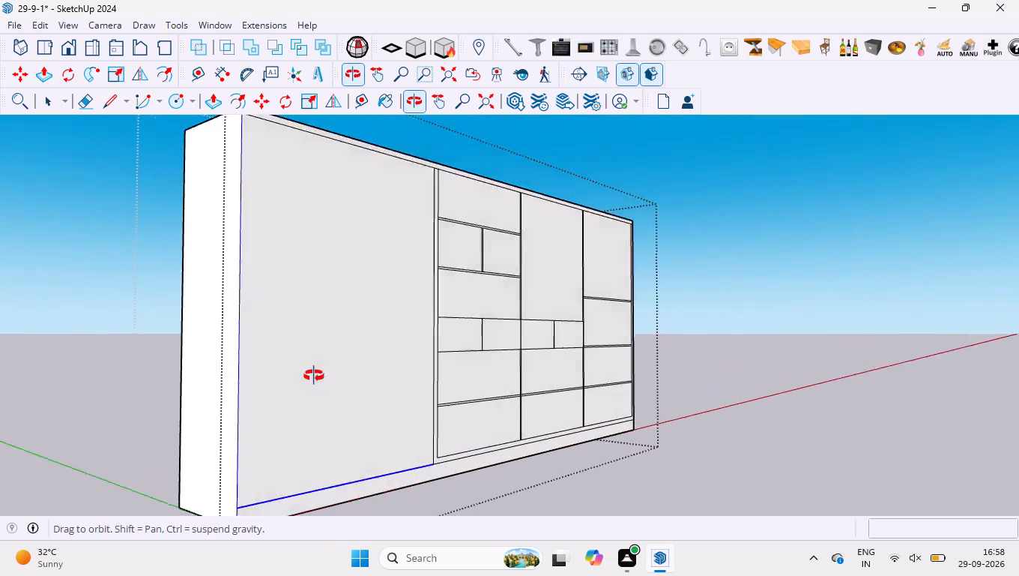
pyautogui.moveTo(314, 376); pyautogui.dragTo(208, 382, button='middle')
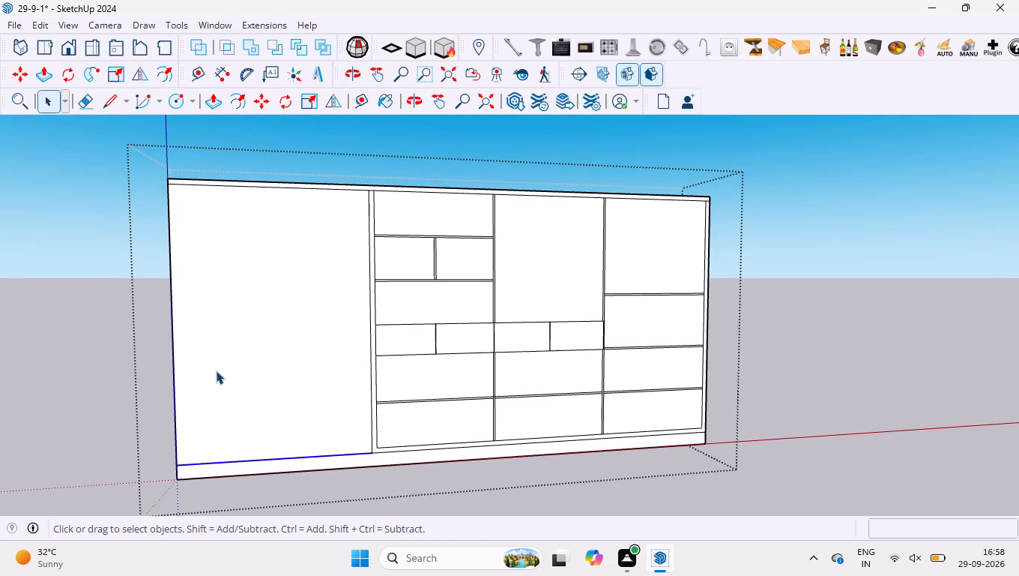
# Draw a horizontal line about 52.38" long along the red axis across the lower part of the large undivided compartment.
pyautogui.press('l')
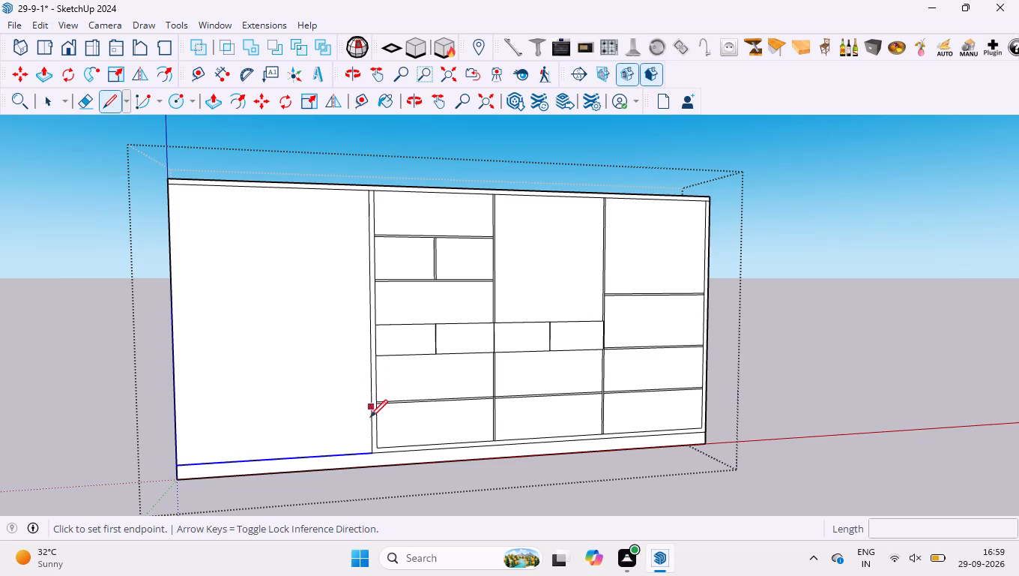
pyautogui.scroll(7, 370, 417)
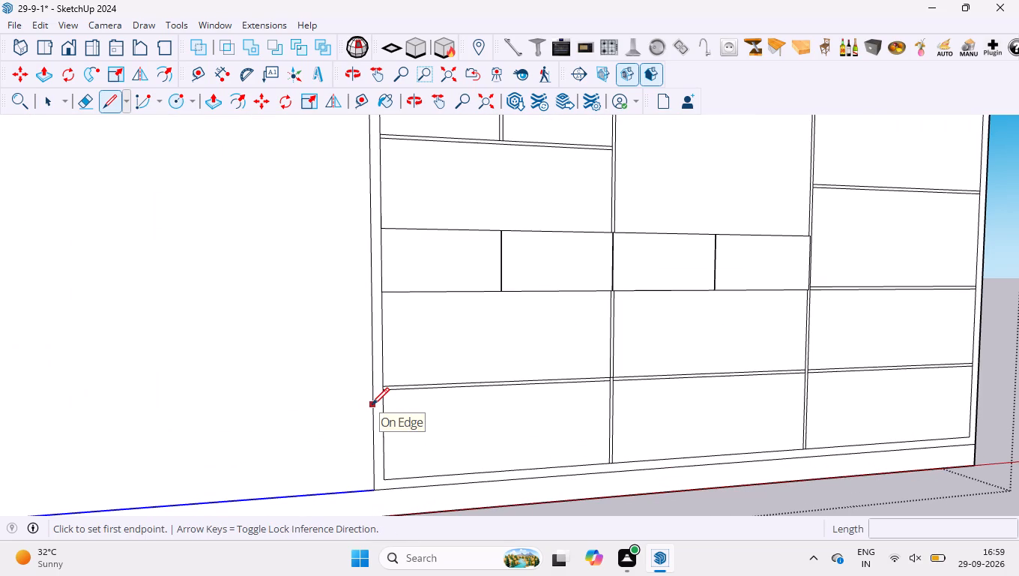
pyautogui.click(372, 403)
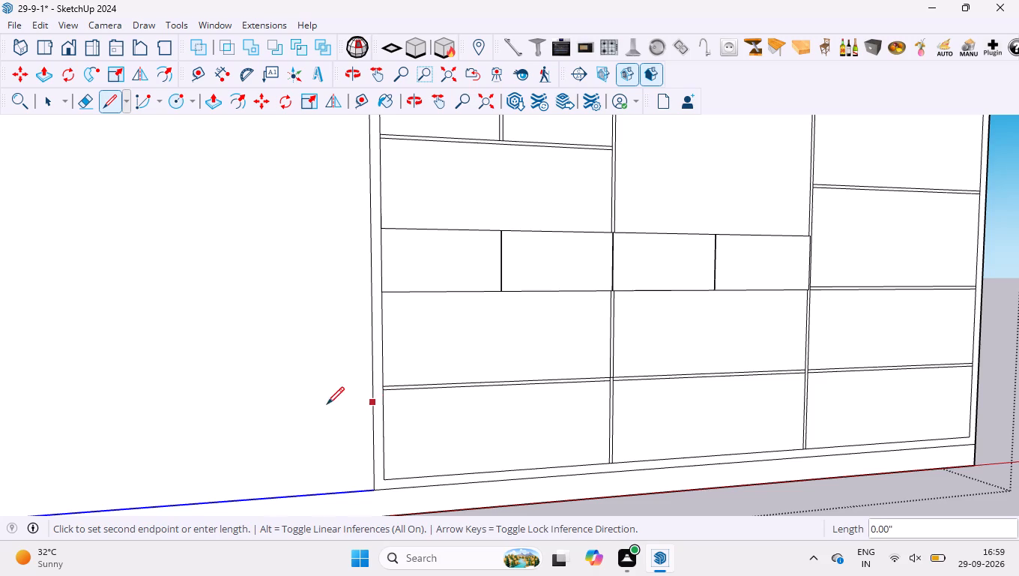
pyautogui.scroll(-6, 348, 415)
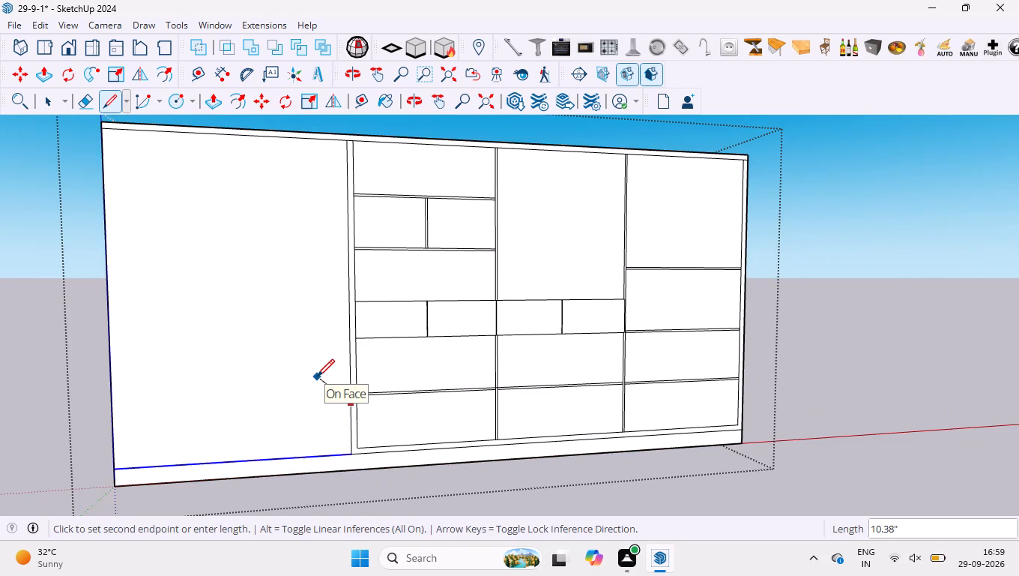
pyautogui.press('Right')
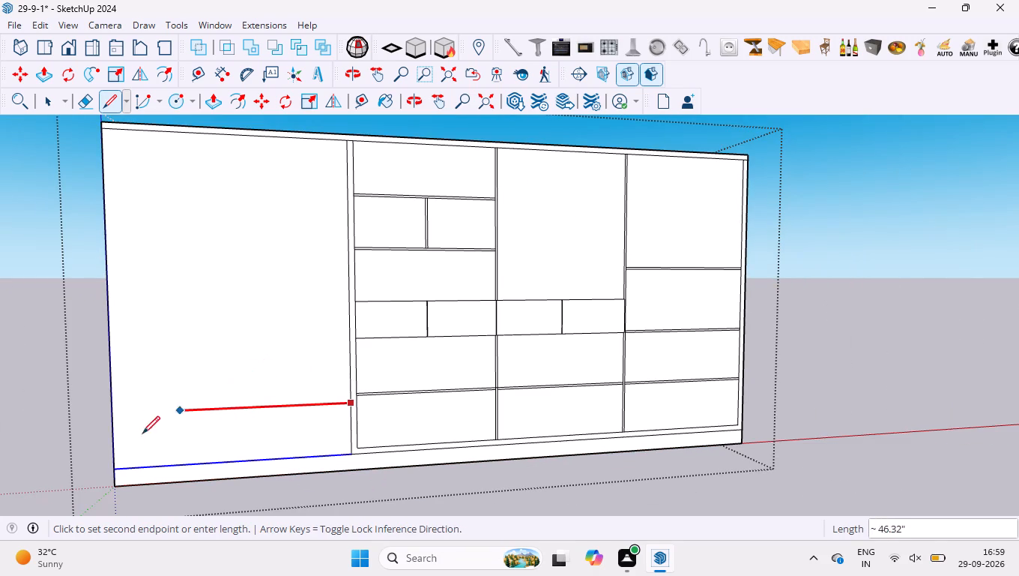
pyautogui.click(113, 412)
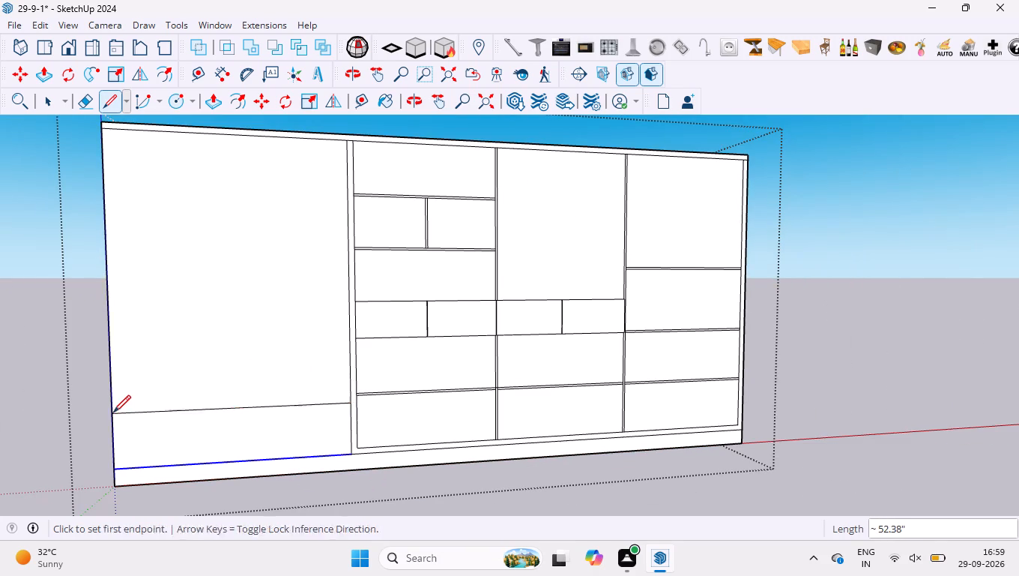
# Draw a second horizontal line along the red axis across the large compartment, a short distance above the first one.
pyautogui.scroll(8, 339, 388)
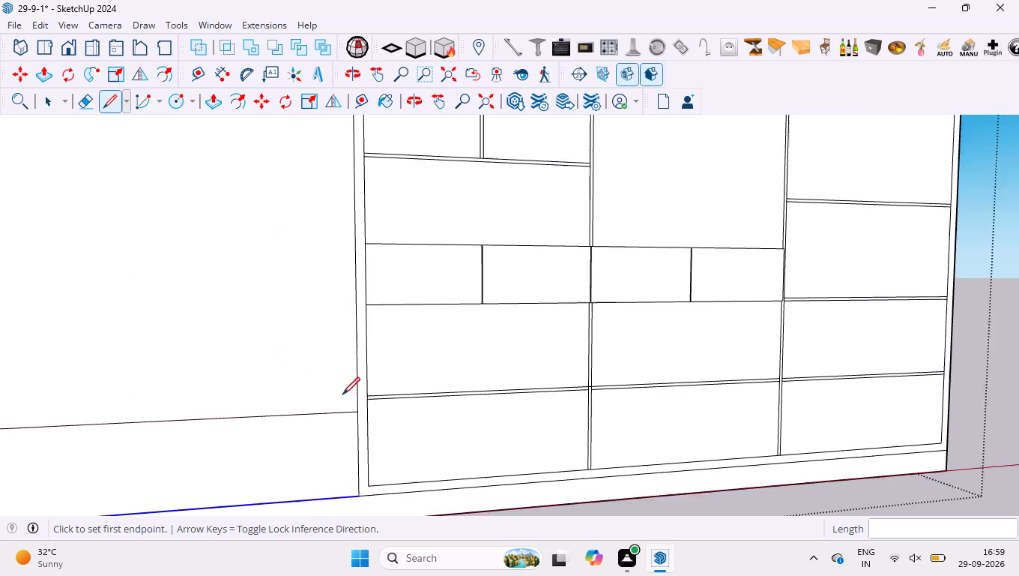
pyautogui.click(362, 373)
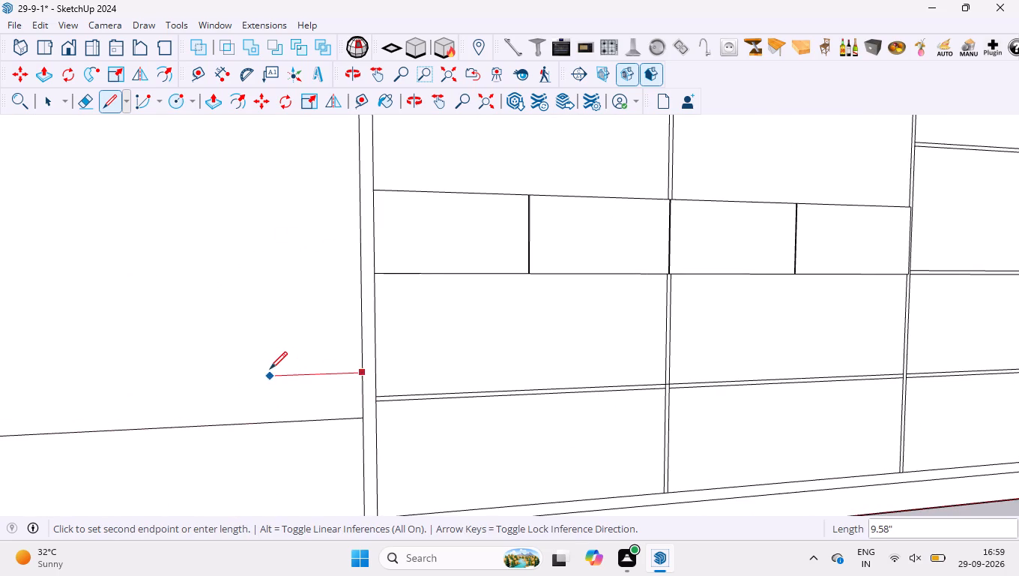
pyautogui.scroll(-3, 276, 364)
pyautogui.press('Right')
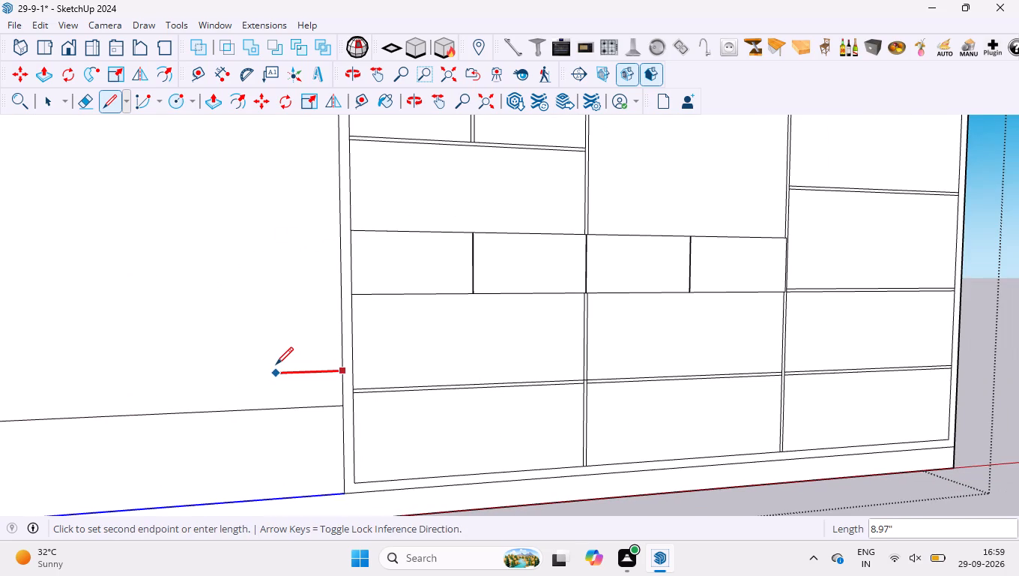
pyautogui.scroll(-7, 276, 364)
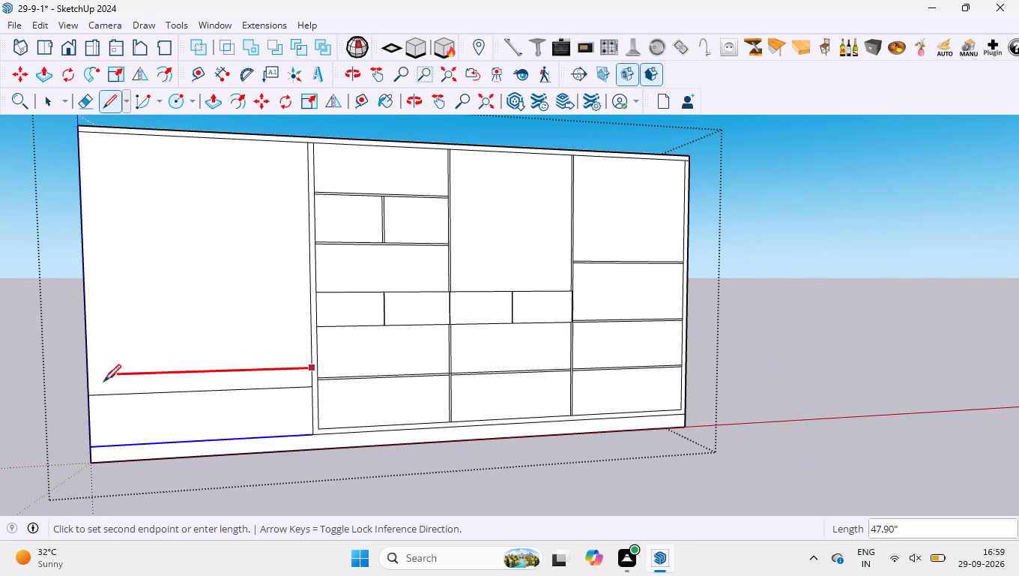
pyautogui.click(85, 375)
pyautogui.press('space')
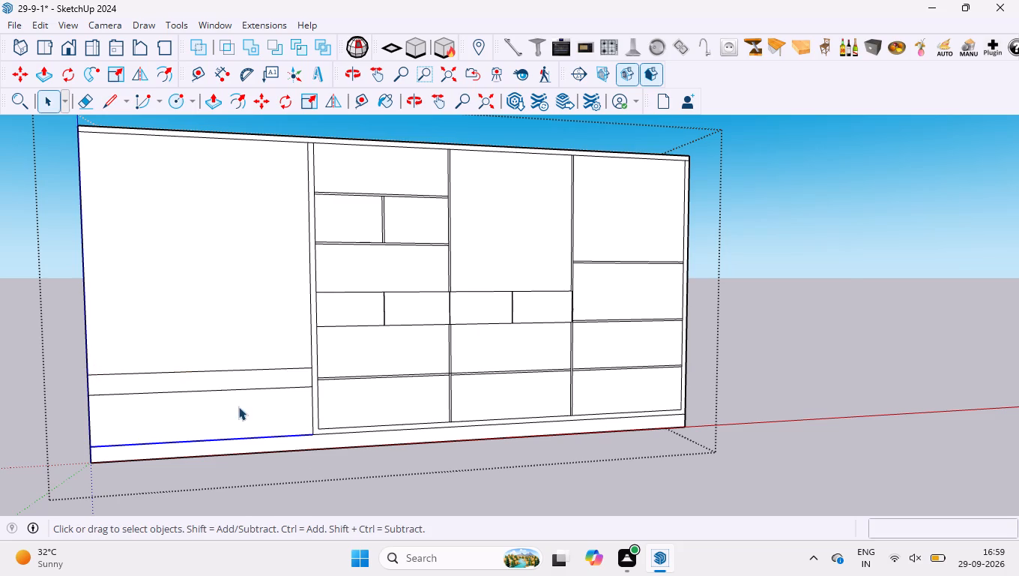
# Divide the large compartment's bottom edge into 3 equal segments.
pyautogui.scroll(4, 250, 424)
pyautogui.rightClick(265, 443)
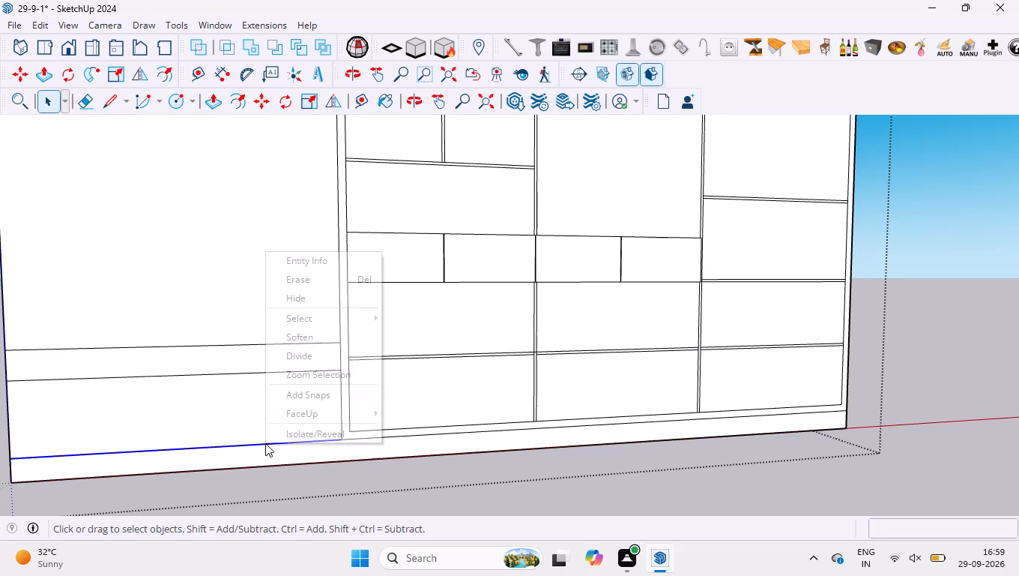
pyautogui.click(298, 359)
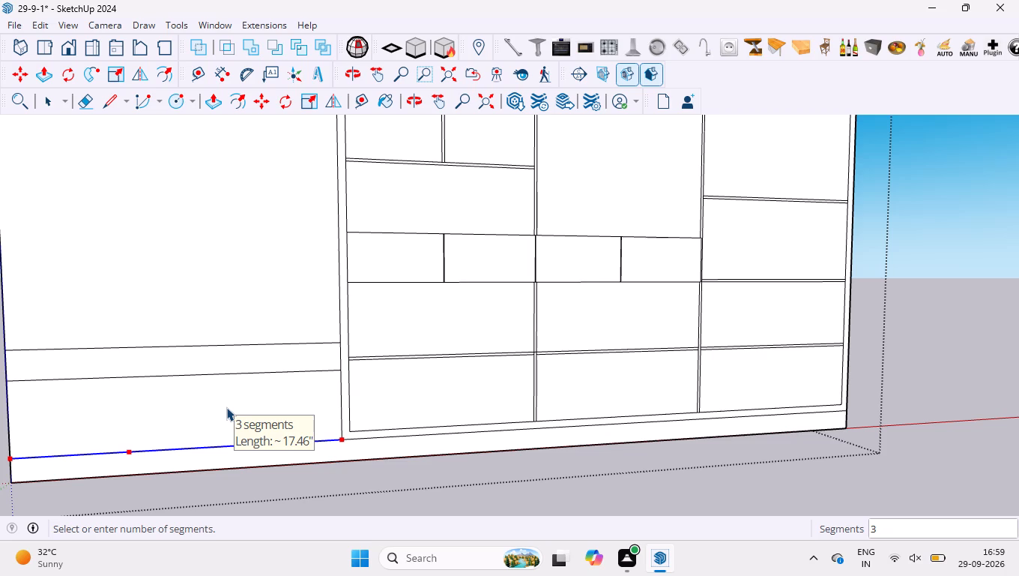
pyautogui.click(226, 407)
# Draw two vertical lines, each about 12.77" long, from the bottom edge's division points up to the lower horizontal line.
pyautogui.press('l')
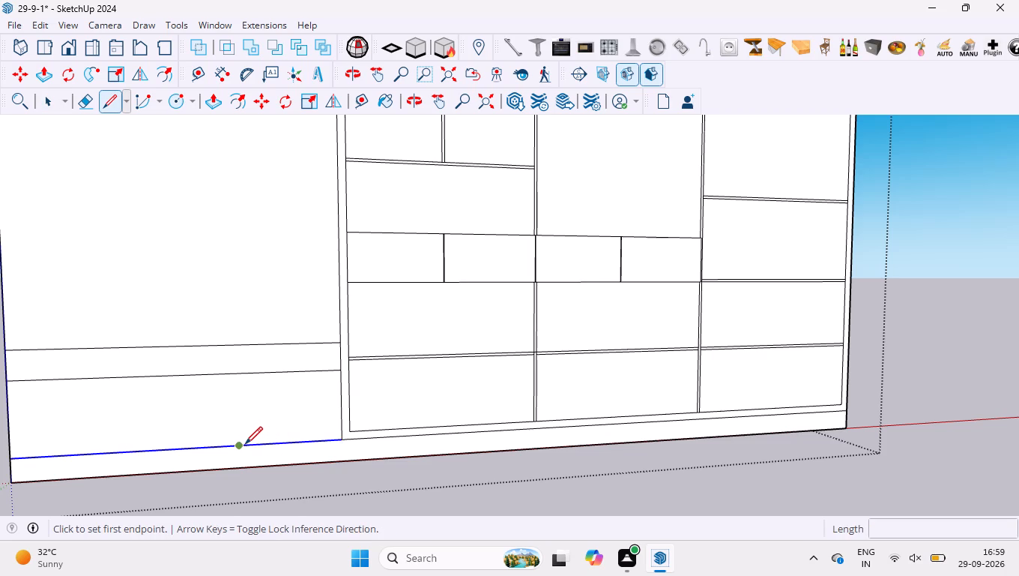
pyautogui.click(243, 444)
pyautogui.click(238, 377)
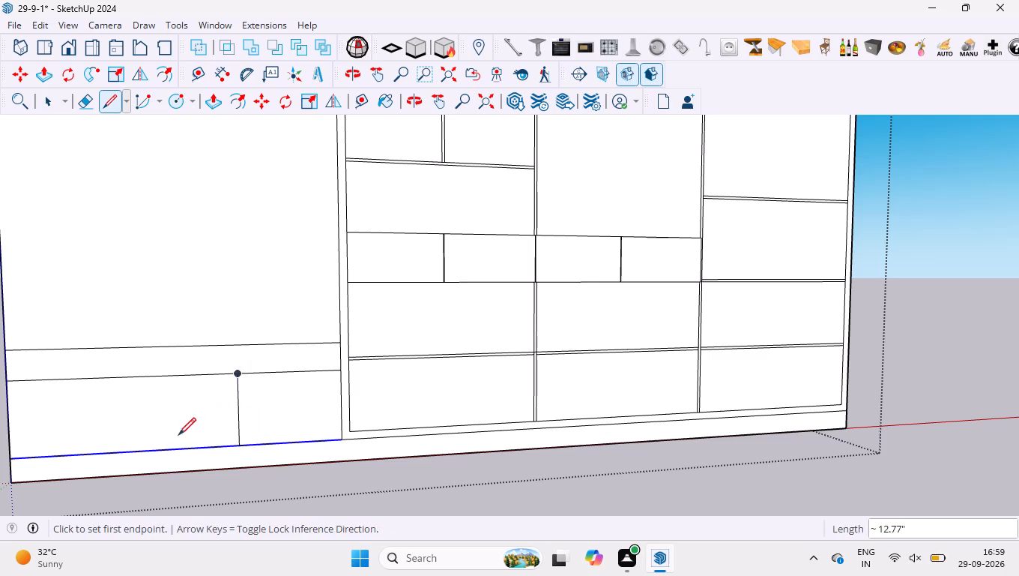
pyautogui.click(133, 440)
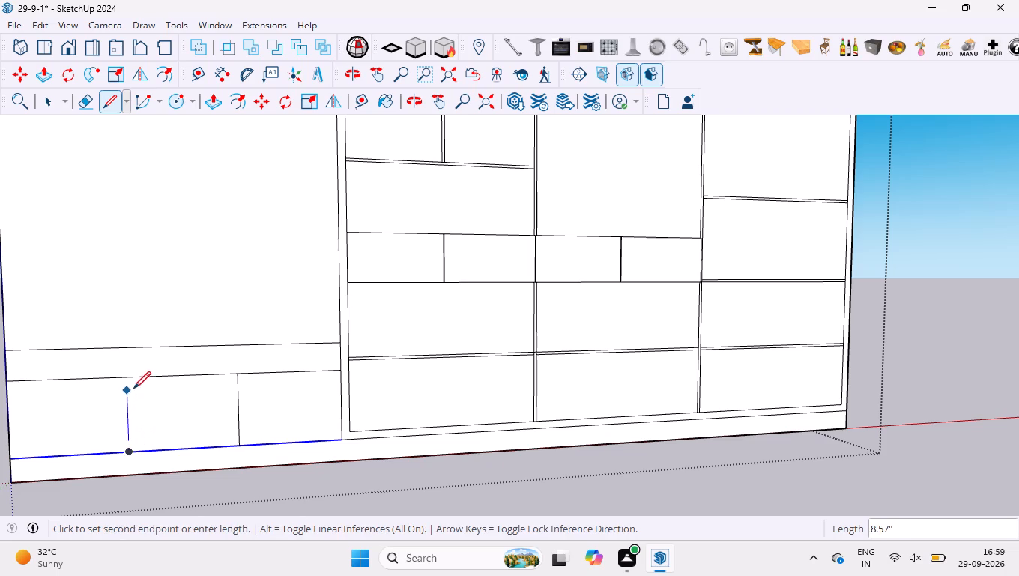
pyautogui.press('space')
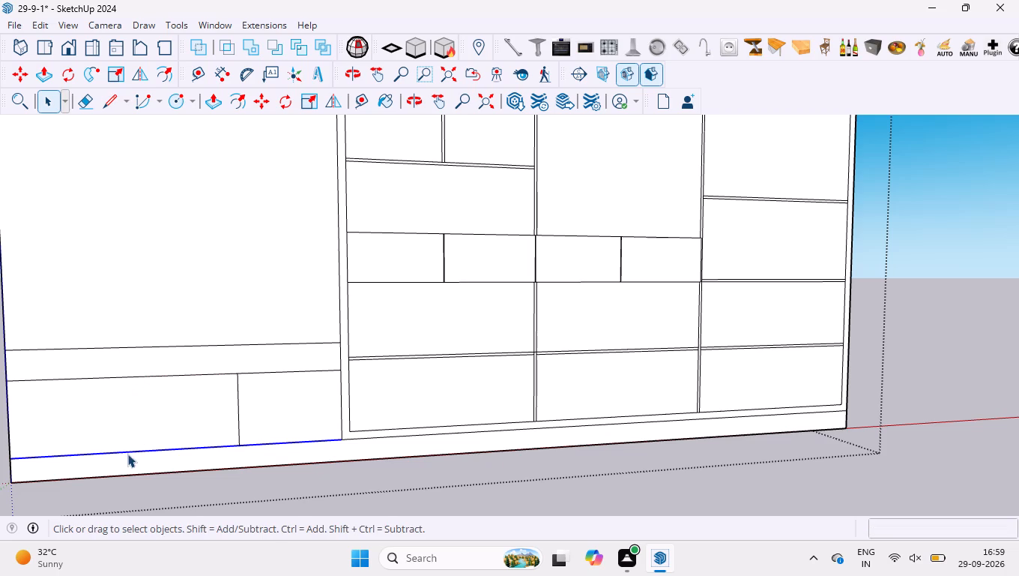
pyautogui.press('l')
pyautogui.click(127, 454)
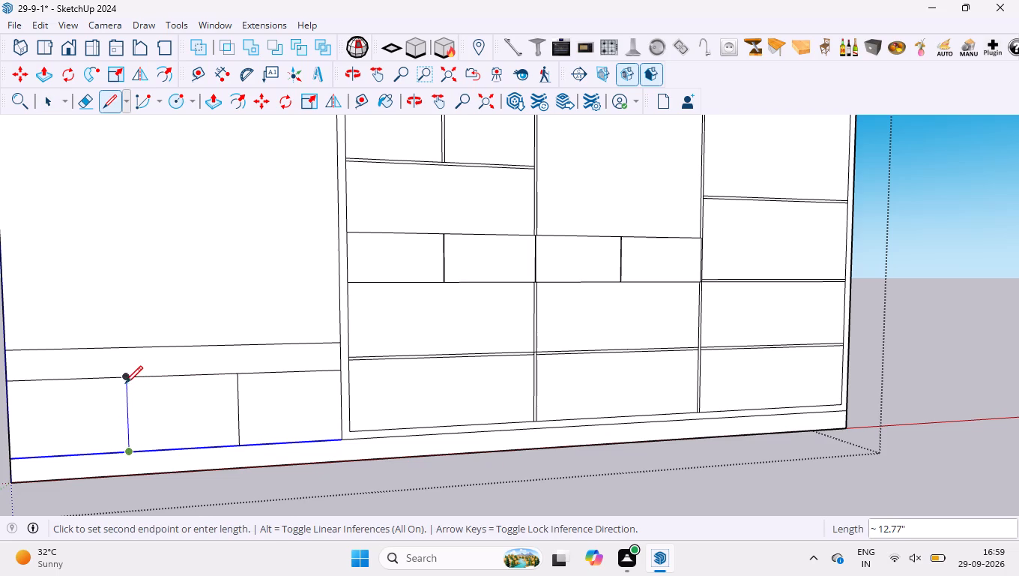
pyautogui.click(127, 381)
pyautogui.press('space')
# Measure the gap between the two edges of the thin vertical divider in the first column's small-compartment row.
pyautogui.scroll(-2, 204, 427)
pyautogui.scroll(6, 139, 430)
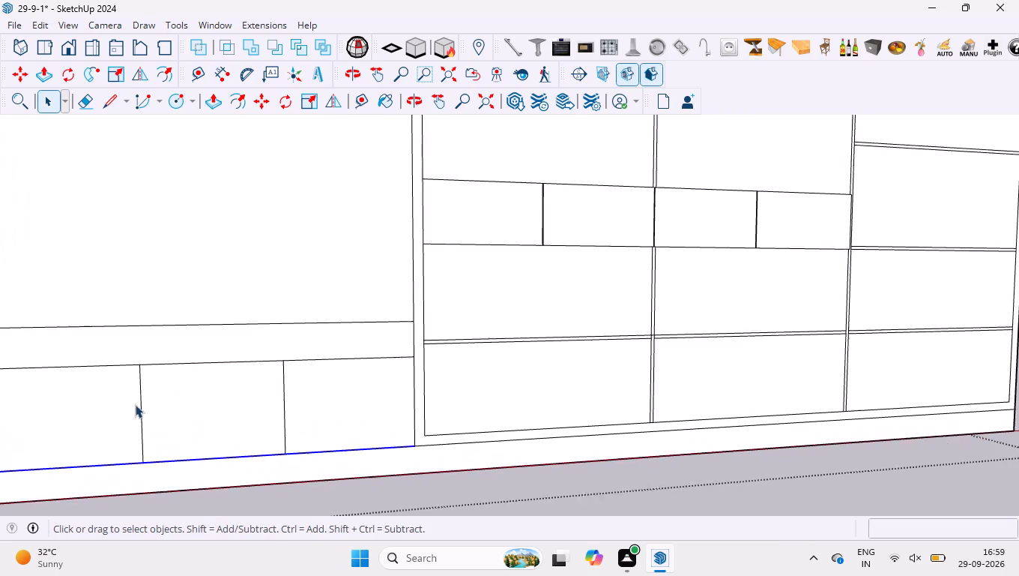
pyautogui.scroll(4, 135, 404)
pyautogui.scroll(-8, 217, 352)
pyautogui.scroll(8, 525, 241)
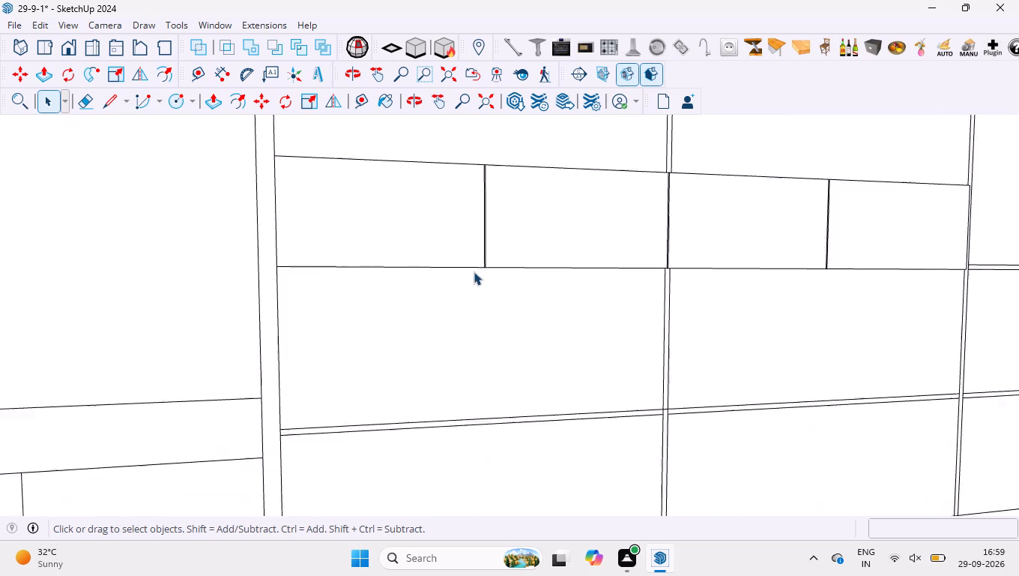
pyautogui.scroll(20, 474, 271)
pyautogui.scroll(12, 474, 271)
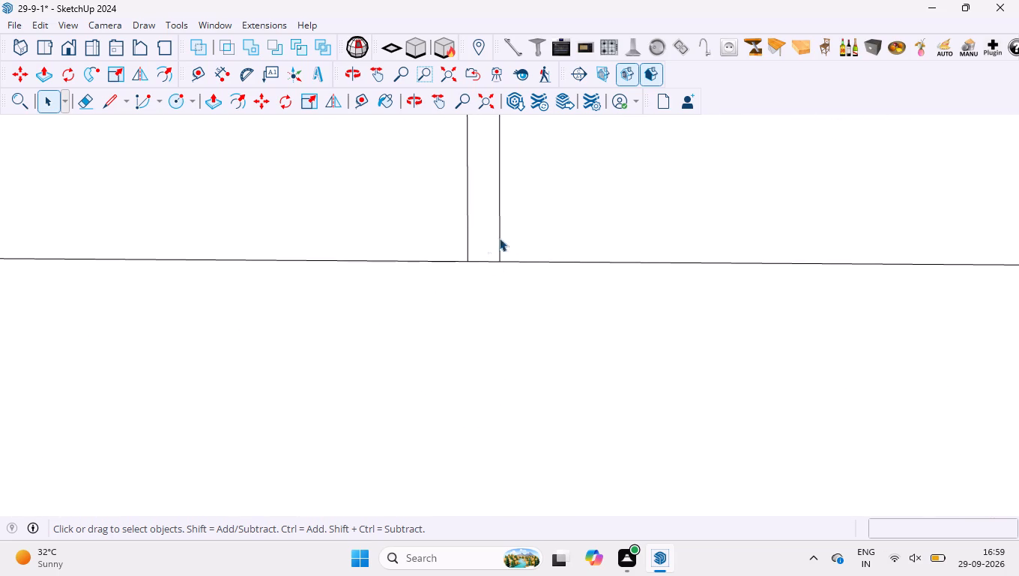
pyautogui.click(220, 79)
pyautogui.scroll(9, 494, 257)
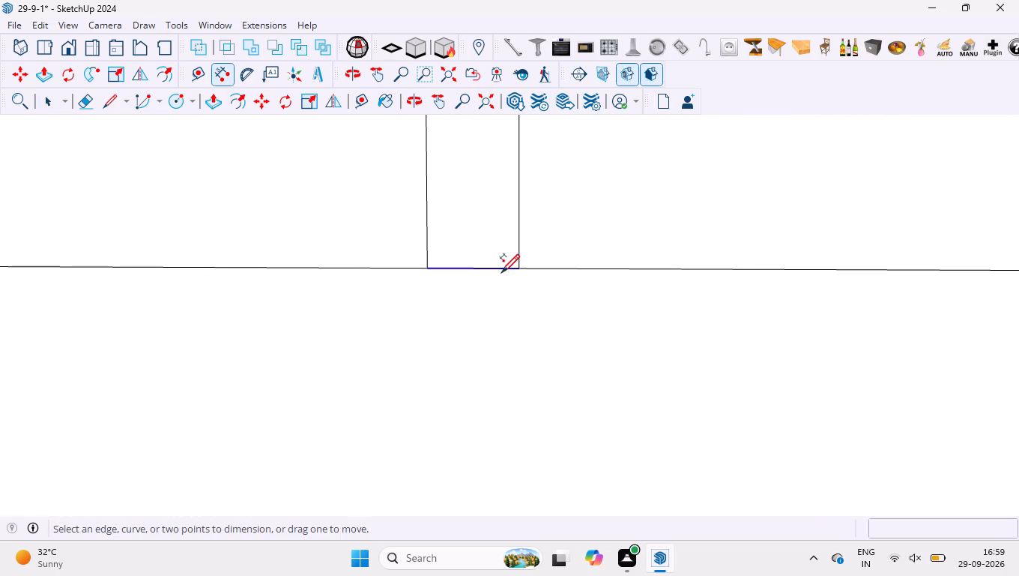
pyautogui.click(501, 270)
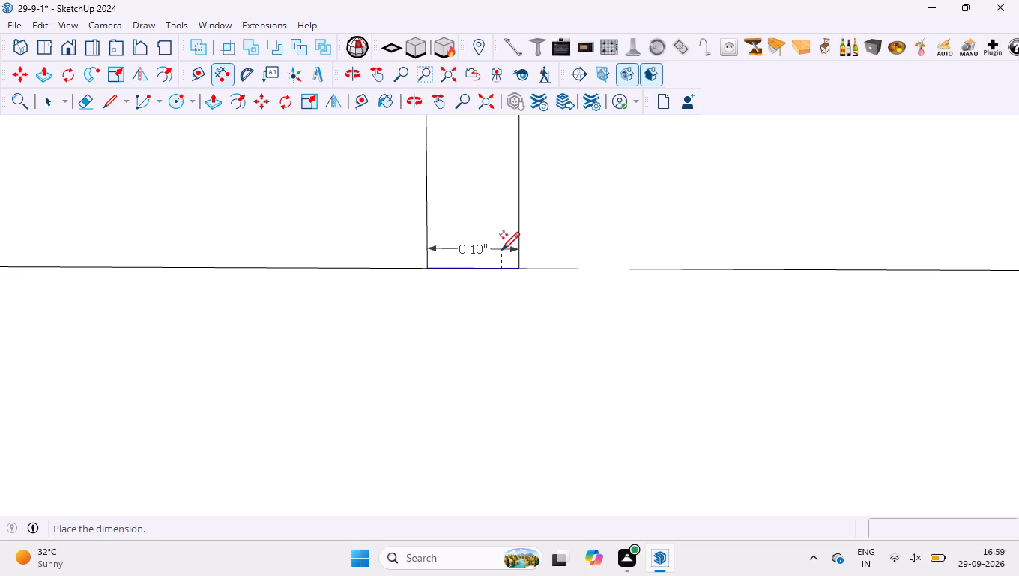
pyautogui.press('space')
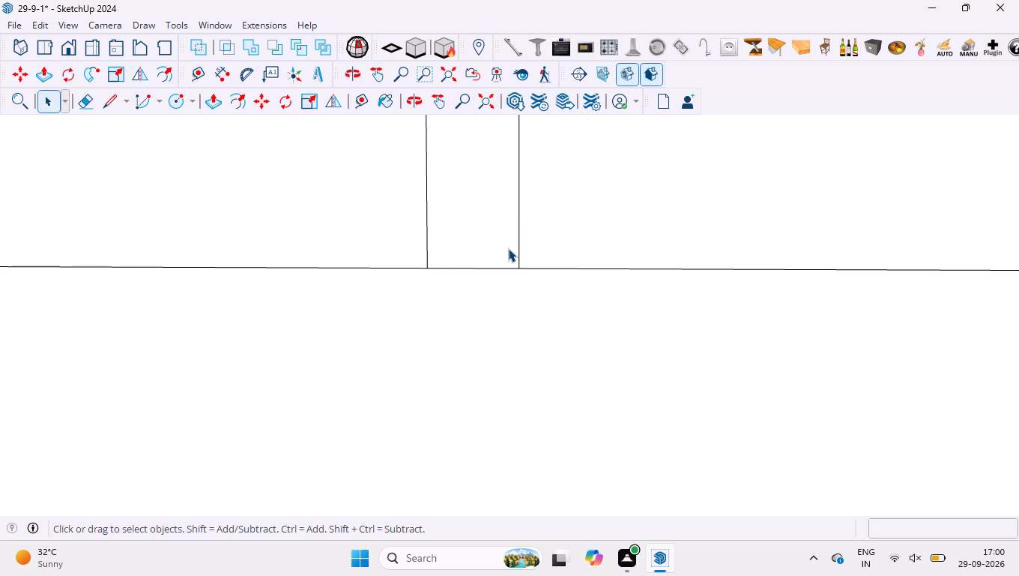
pyautogui.scroll(-2, 461, 169)
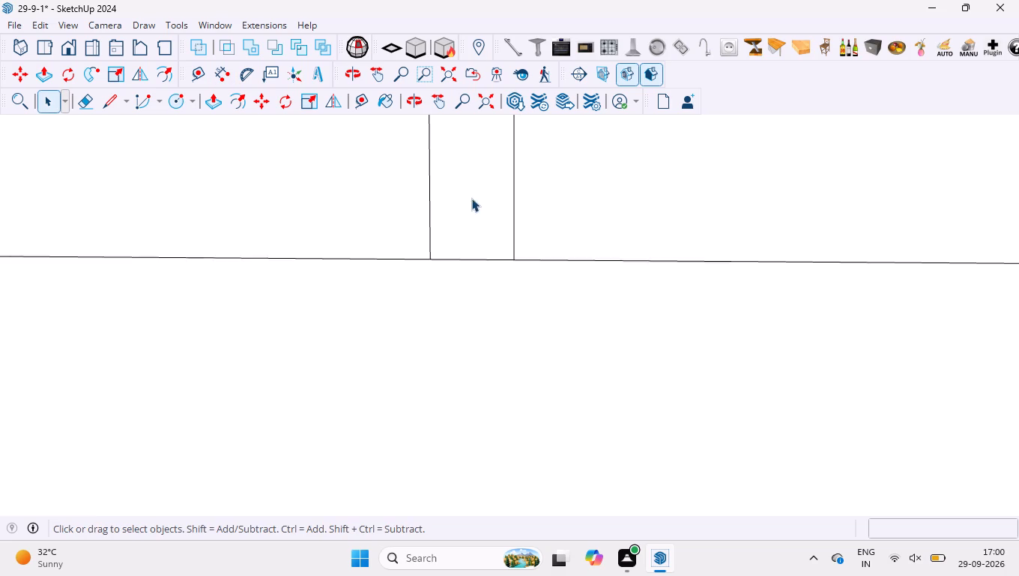
pyautogui.scroll(-20, 471, 198)
pyautogui.scroll(-15, 471, 198)
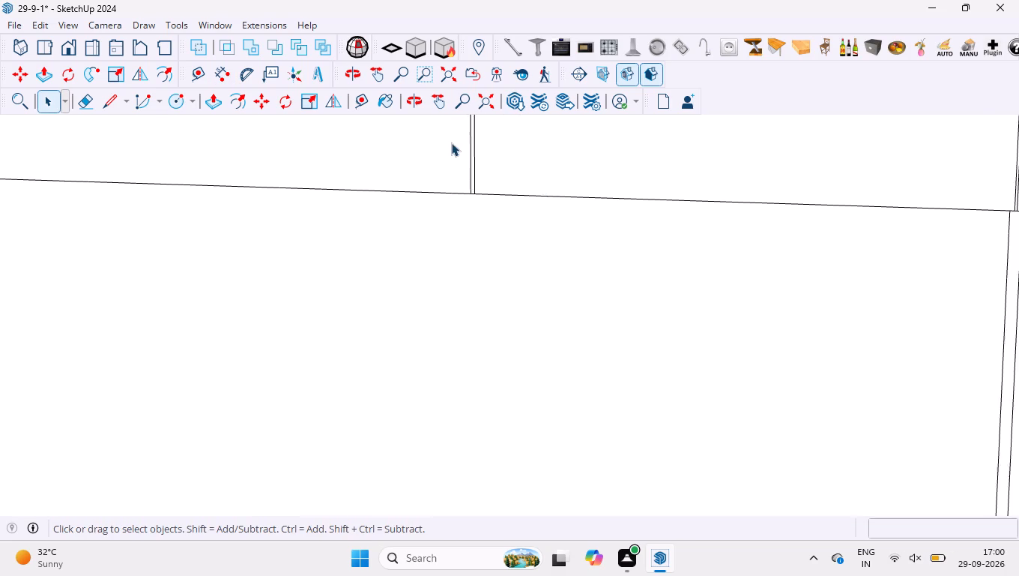
pyautogui.scroll(-18, 451, 142)
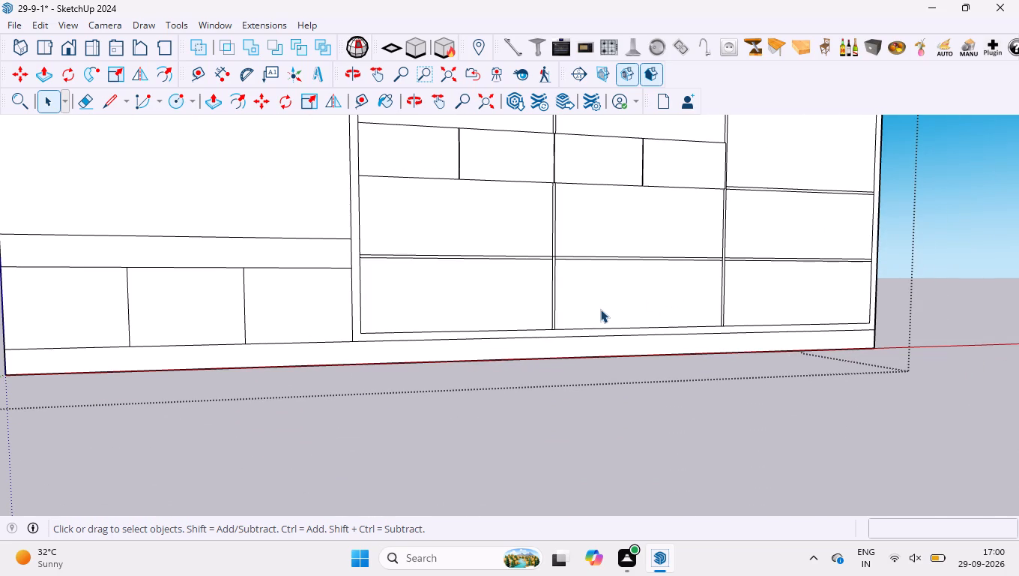
pyautogui.scroll(-4, 455, 306)
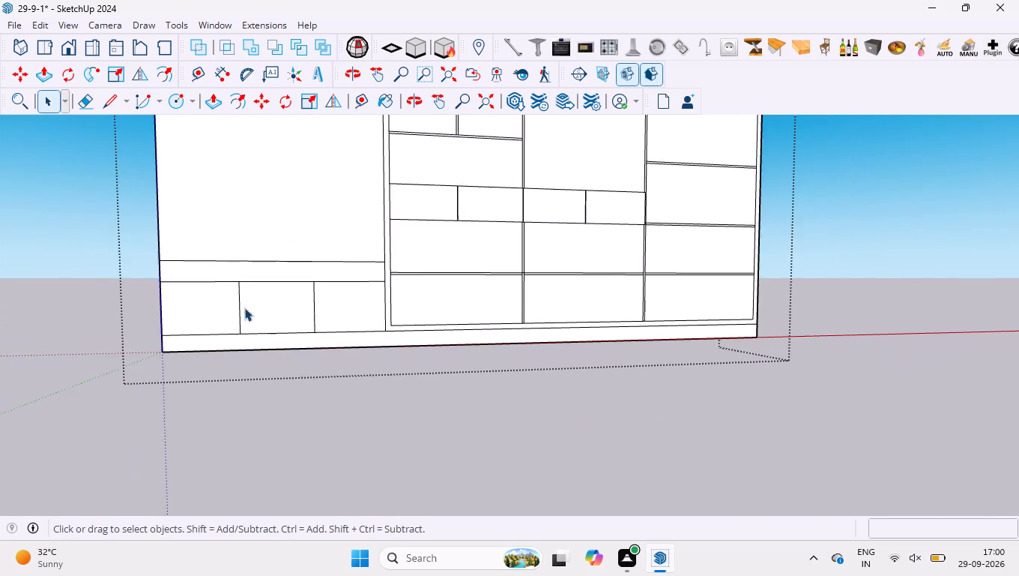
# Copy the first vertical division line in the large compartment's lower row 0.05" to its left.
pyautogui.scroll(12, 215, 304)
pyautogui.click(252, 305)
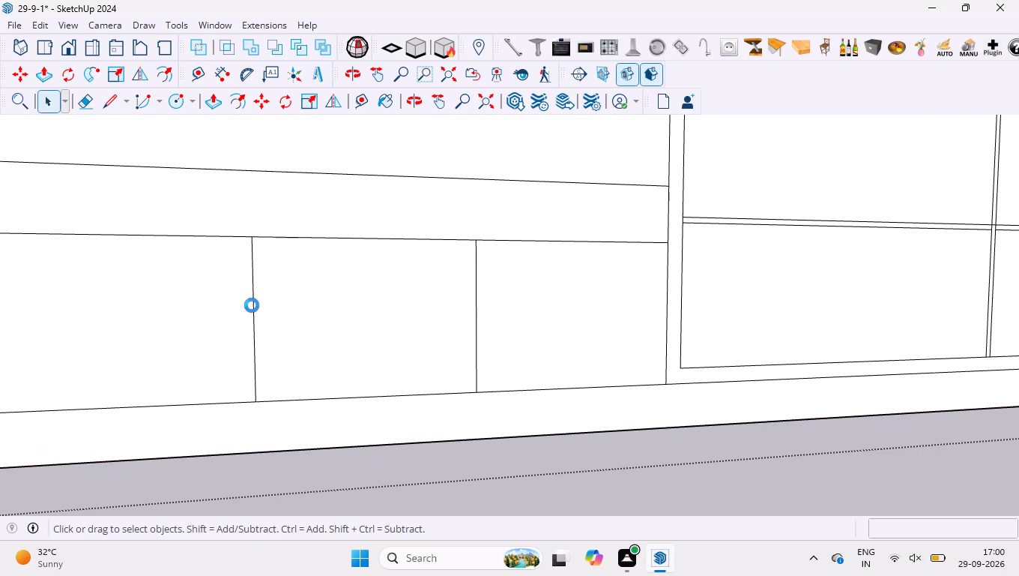
pyautogui.press('m')
pyautogui.click(254, 317)
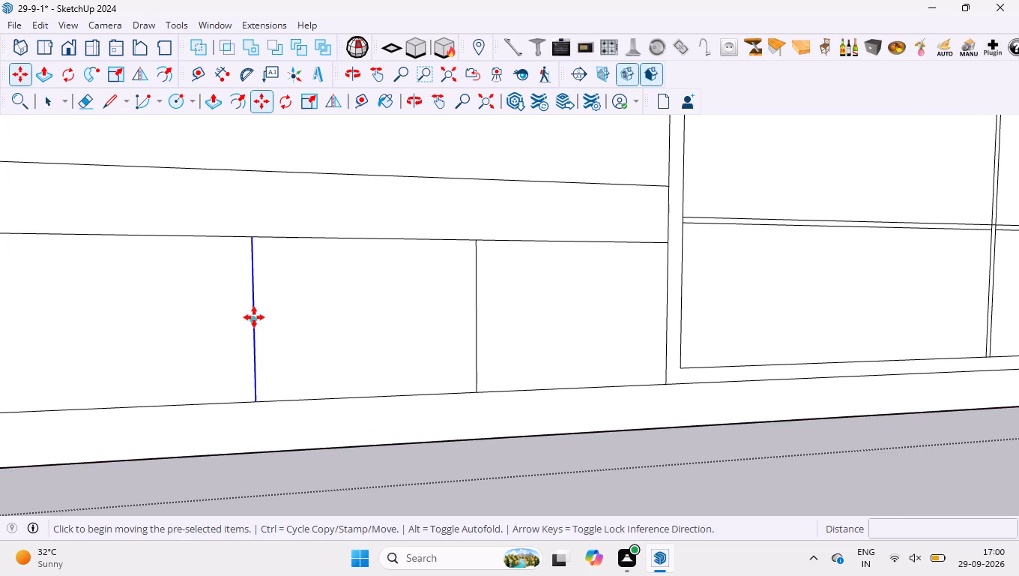
pyautogui.write('0.0')
pyautogui.press('5')
pyautogui.press('Return')
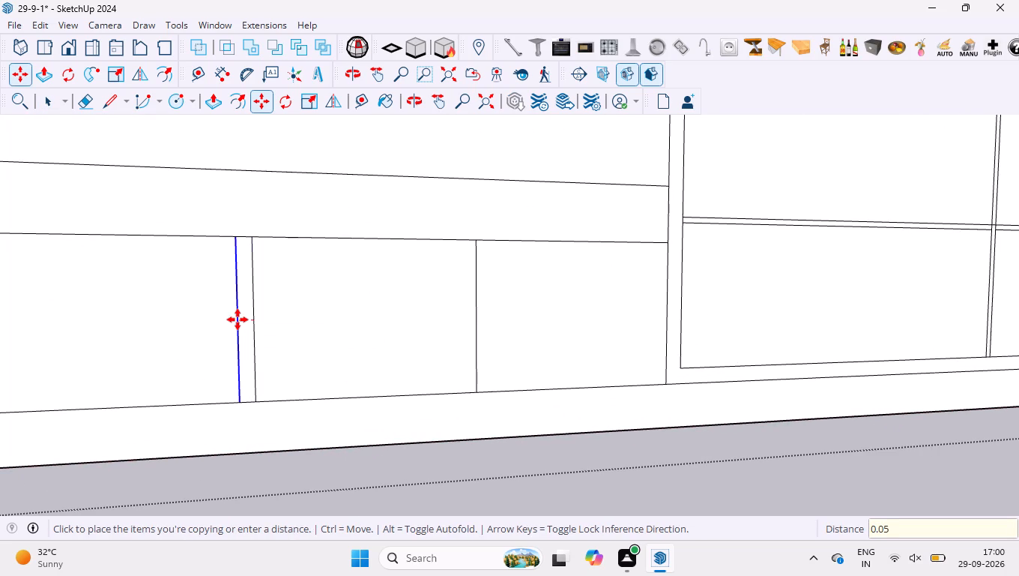
# Copy the new offset line 0.1" to the right, so the division line has an edge line on each side.
pyautogui.scroll(18, 241, 319)
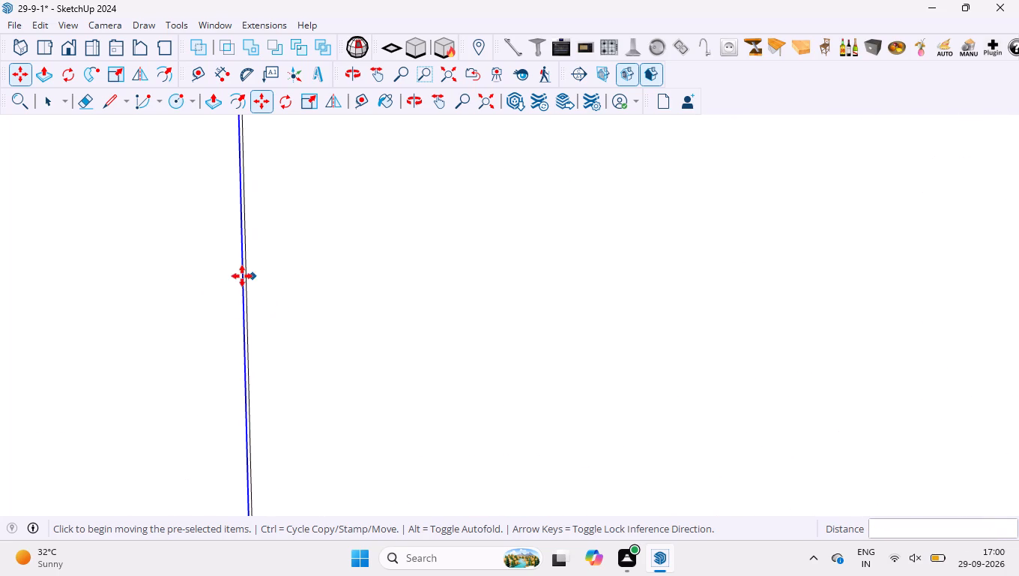
pyautogui.scroll(13, 242, 276)
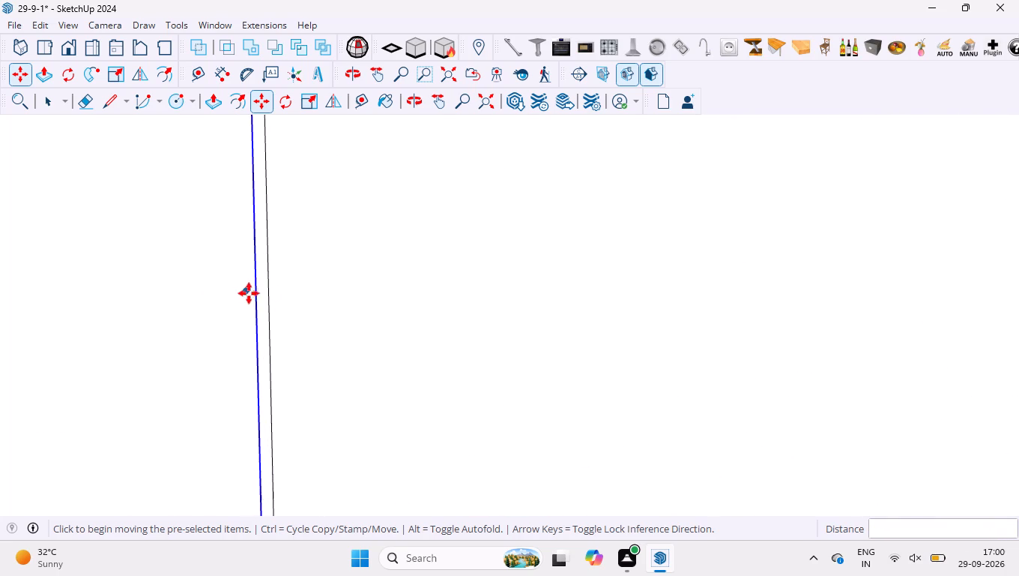
pyautogui.click(254, 294)
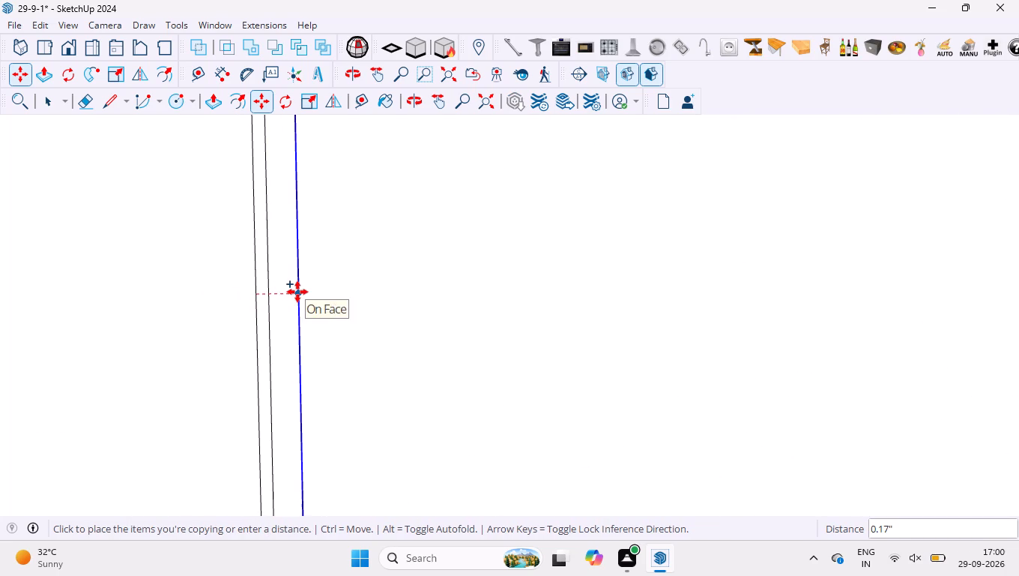
pyautogui.write('0.1')
pyautogui.press('Return')
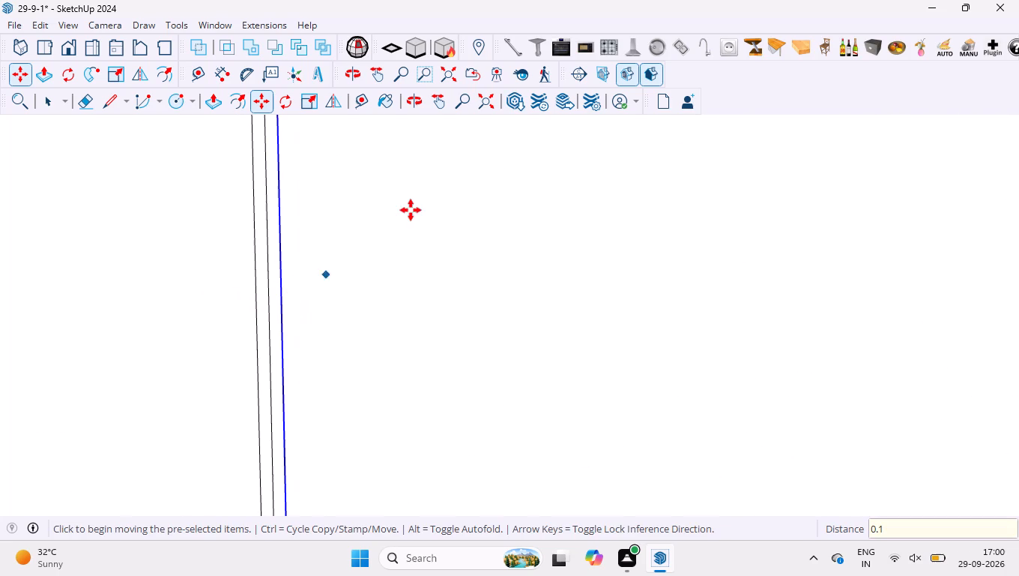
# Copy the pair of divider edge lines about 17.46" along the red axis, centring them on the second division line.
pyautogui.press('space')
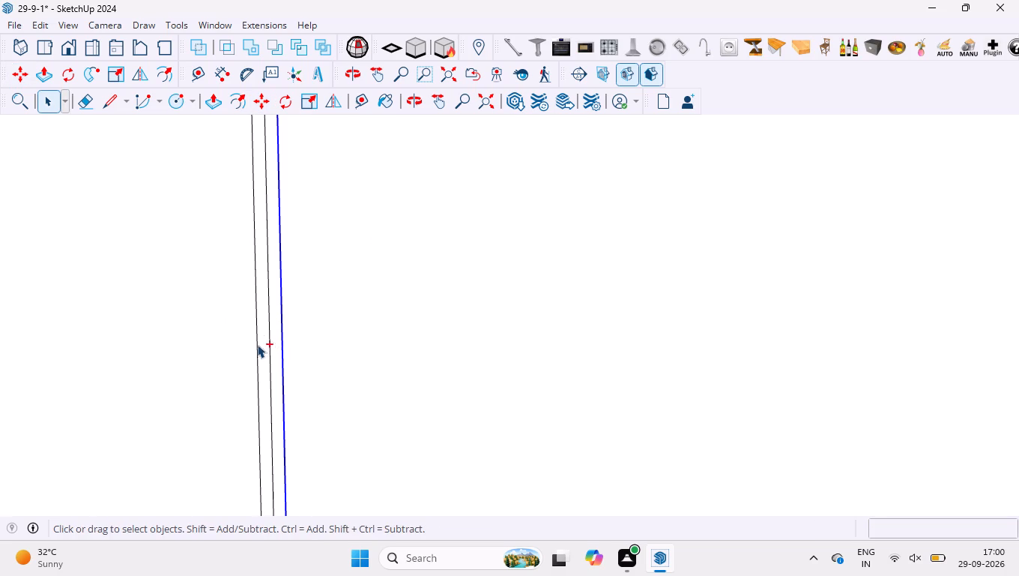
pyautogui.keyDown('ctrl'); pyautogui.click(255, 337); pyautogui.keyUp('ctrl')
pyautogui.scroll(-5, 246, 265)
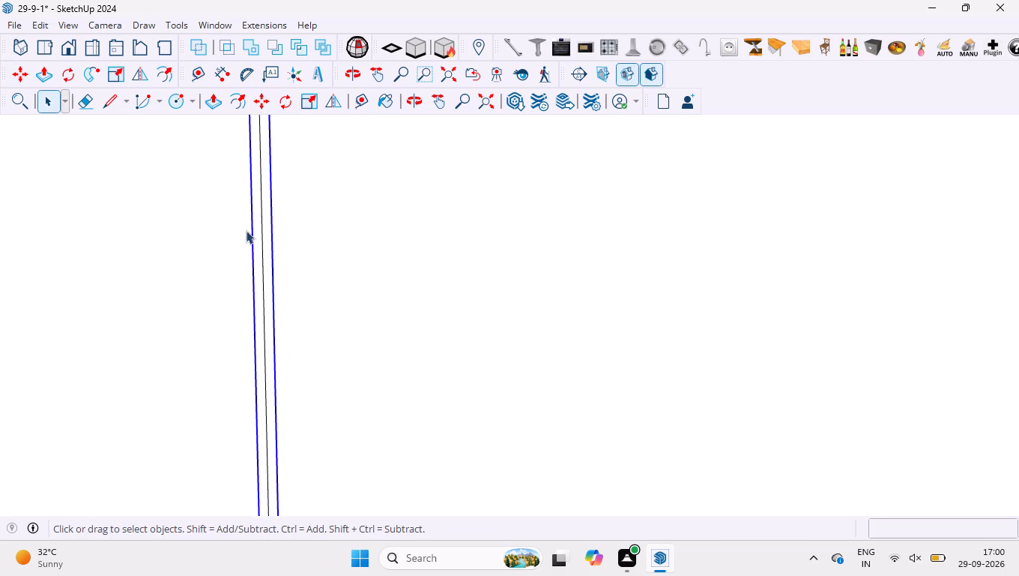
pyautogui.scroll(-4, 246, 230)
pyautogui.scroll(-13, 257, 322)
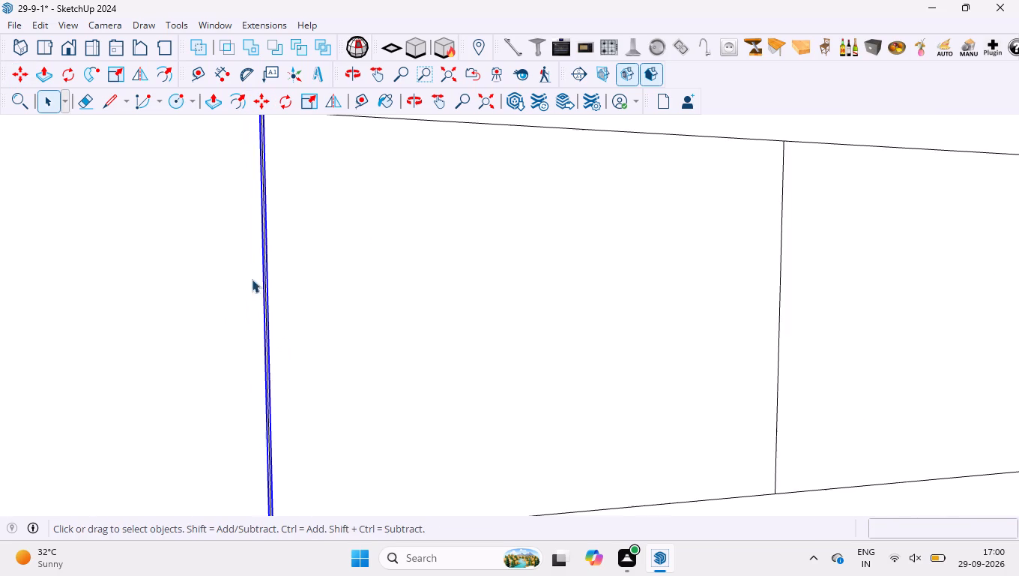
pyautogui.scroll(-4, 255, 260)
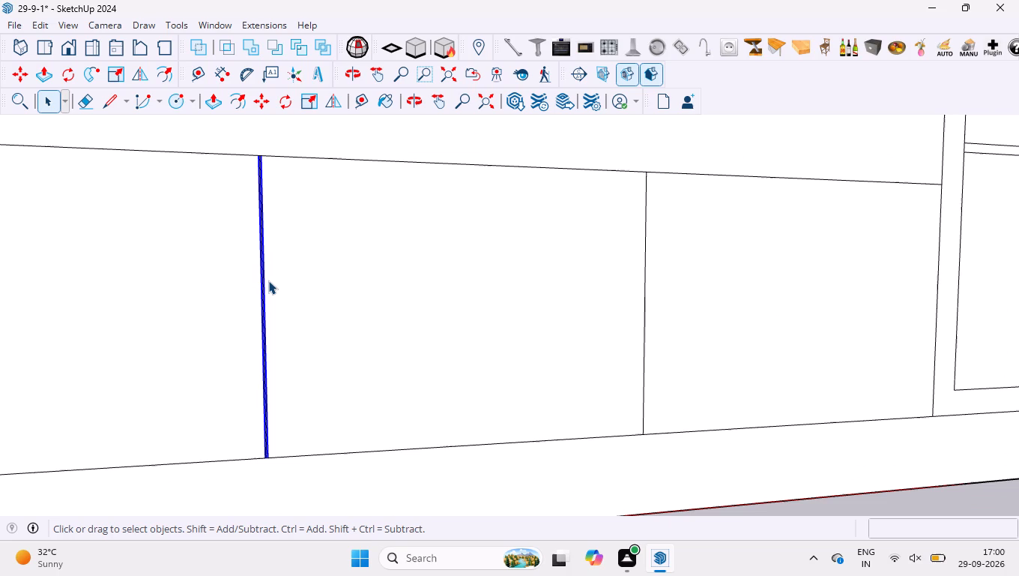
pyautogui.scroll(3, 221, 365)
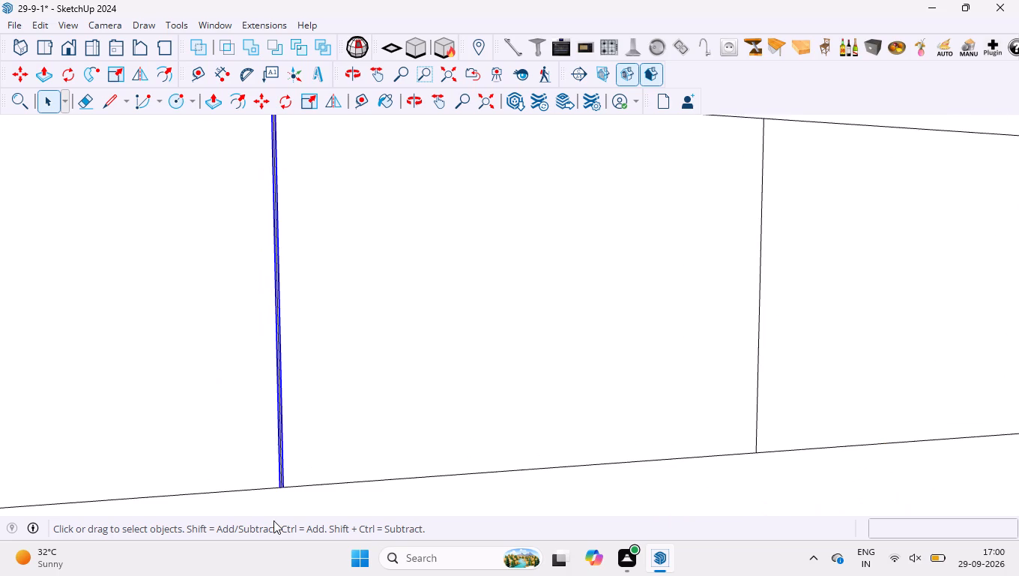
pyautogui.scroll(4, 273, 520)
pyautogui.scroll(20, 273, 485)
pyautogui.scroll(5, 273, 485)
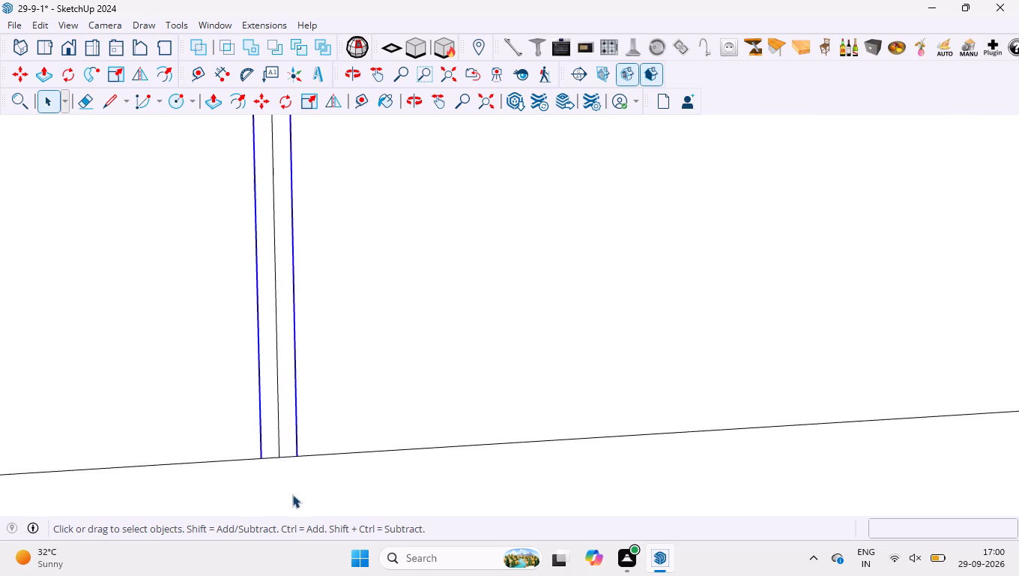
pyautogui.scroll(8, 292, 494)
pyautogui.press('m')
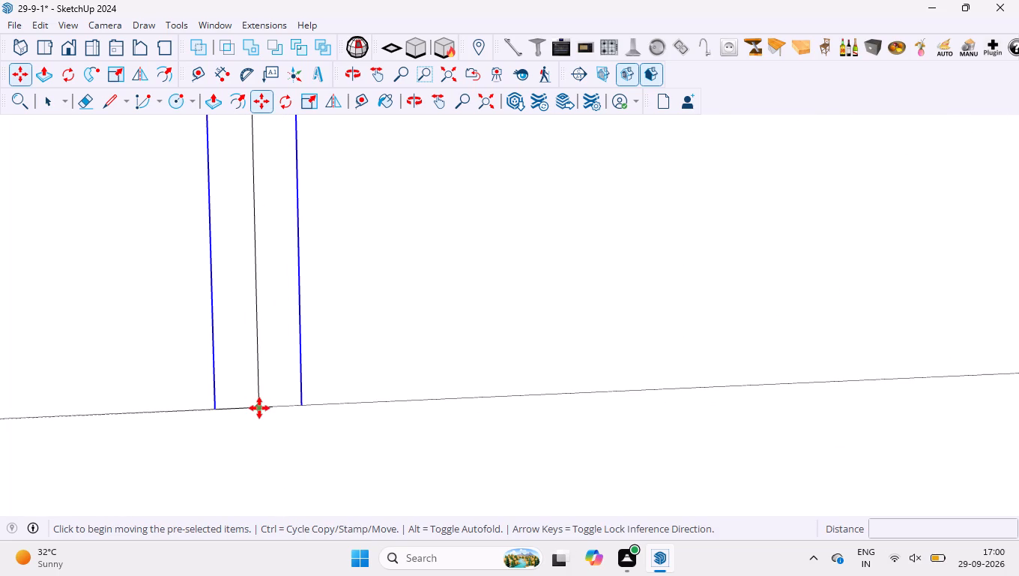
pyautogui.click(260, 408)
pyautogui.scroll(-11, 337, 403)
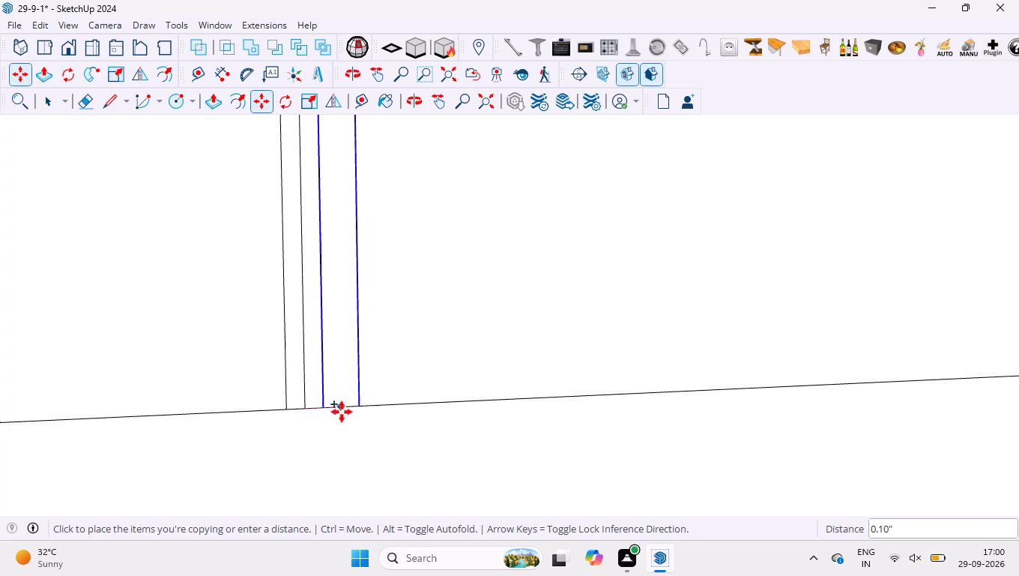
pyautogui.scroll(-13, 342, 412)
pyautogui.press('Right')
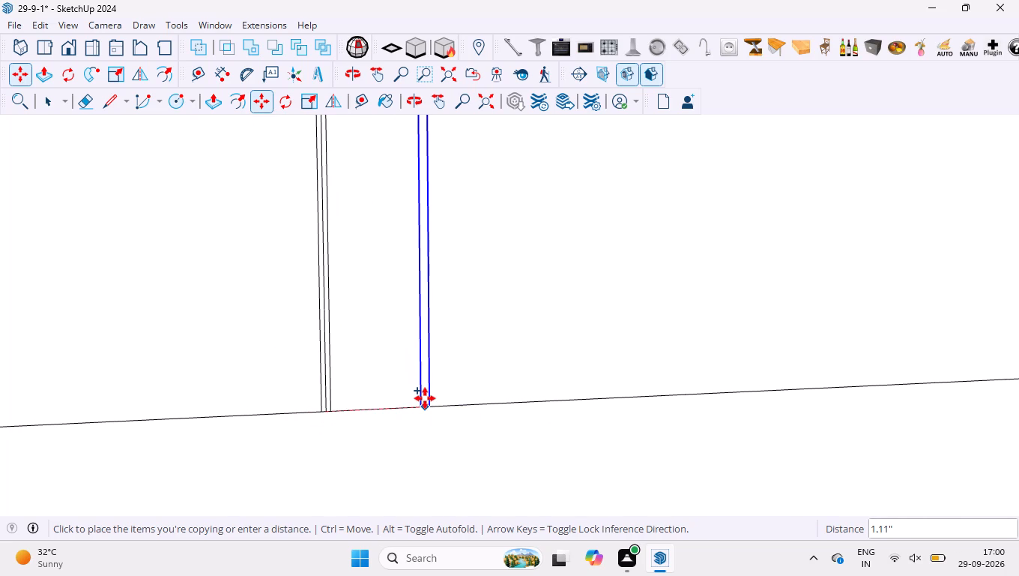
pyautogui.scroll(-19, 454, 394)
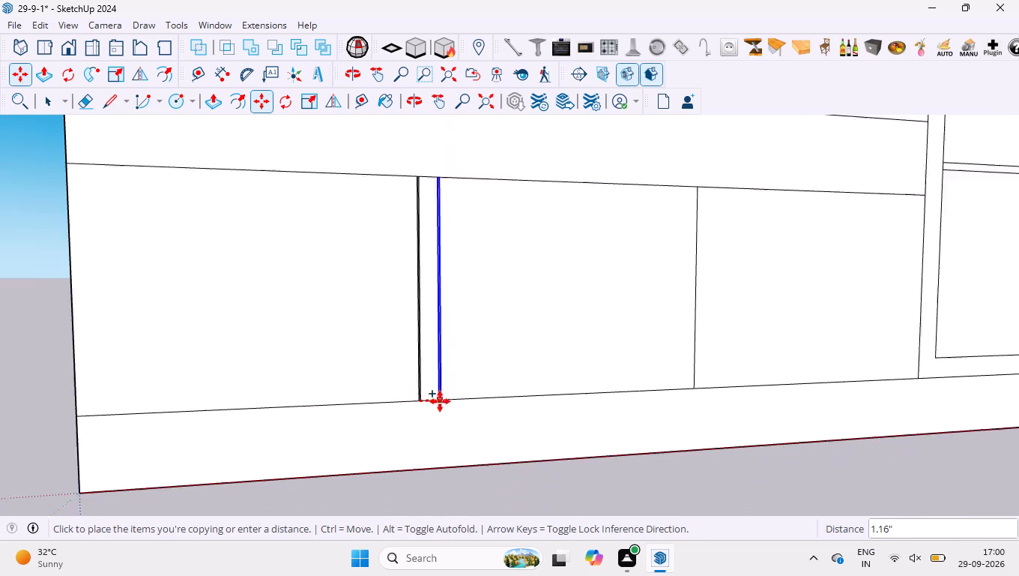
pyautogui.scroll(20, 708, 378)
pyautogui.scroll(6, 708, 378)
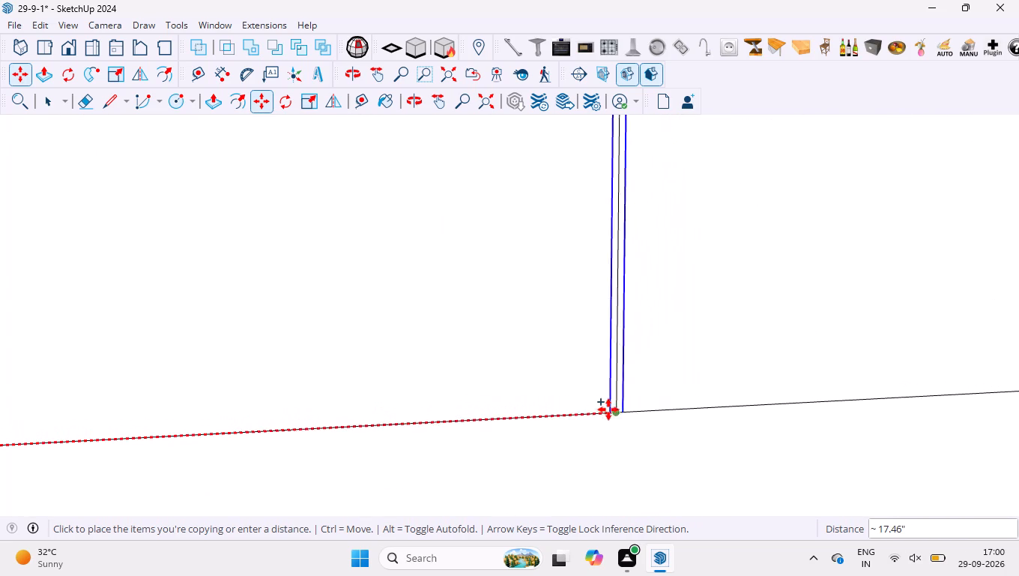
pyautogui.scroll(12, 608, 409)
pyautogui.click(632, 402)
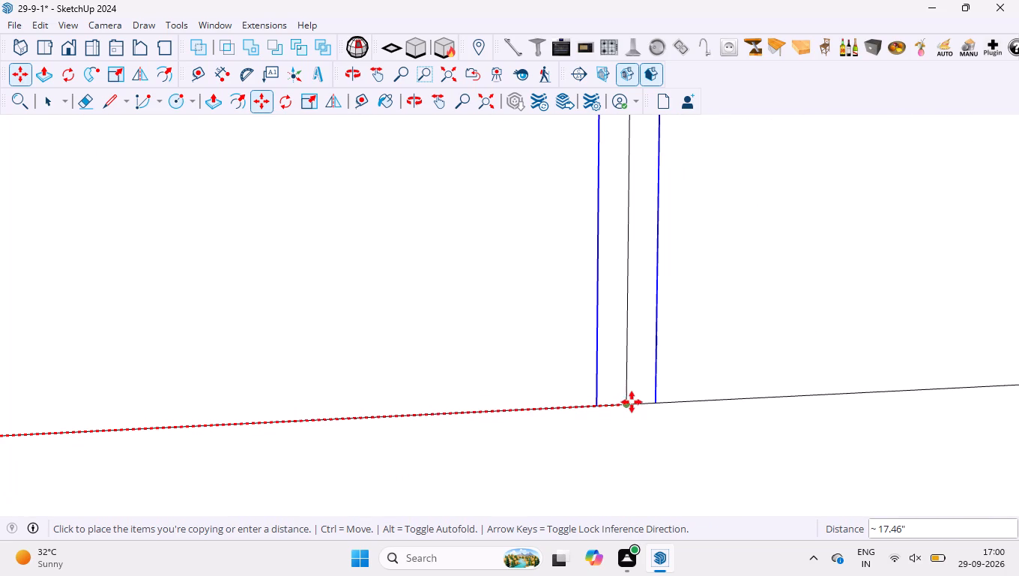
# Erase the original centre line inside each of the two thin dividers in the large compartment's lower row.
pyautogui.press('space')
pyautogui.write('e')
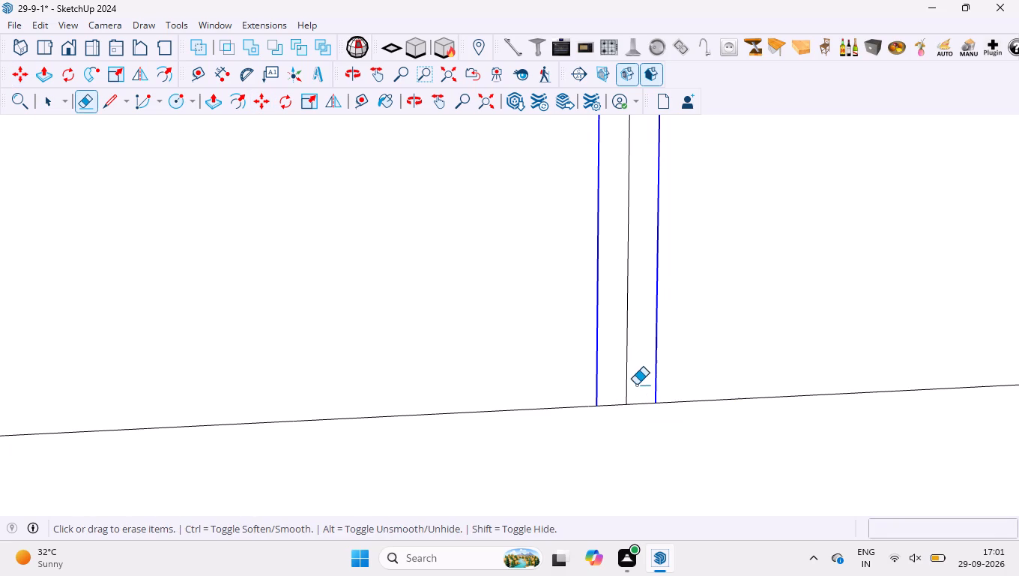
pyautogui.click(626, 374)
pyautogui.scroll(-20, 626, 374)
pyautogui.scroll(-1, 626, 374)
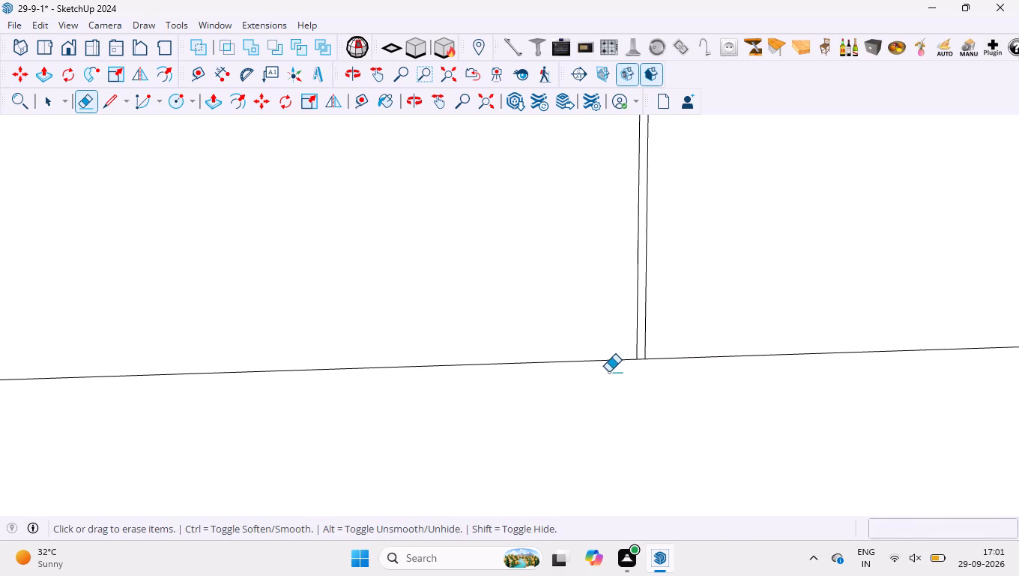
pyautogui.scroll(-20, 591, 371)
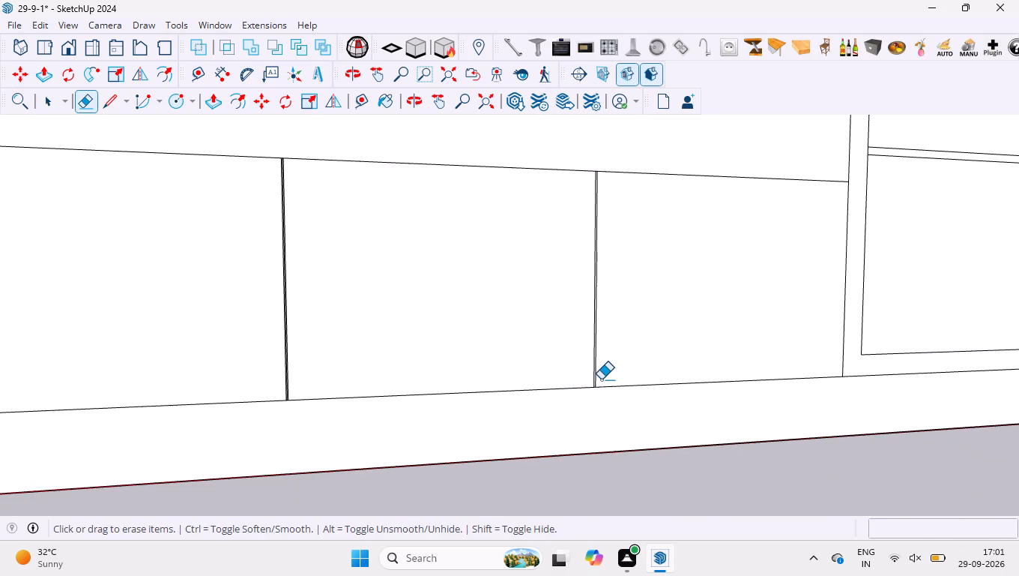
pyautogui.scroll(-6, 601, 379)
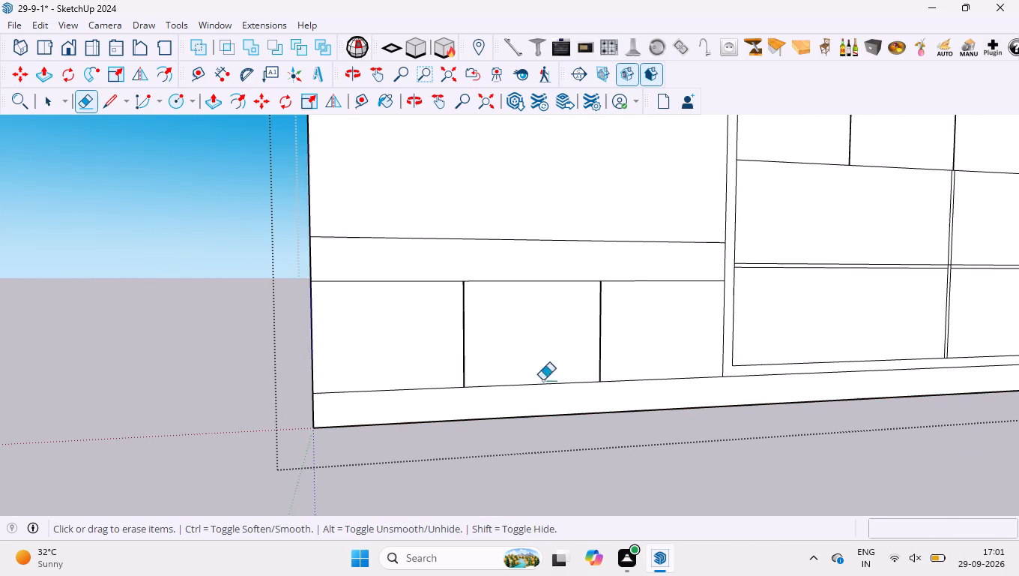
pyautogui.scroll(20, 461, 345)
pyautogui.scroll(8, 461, 345)
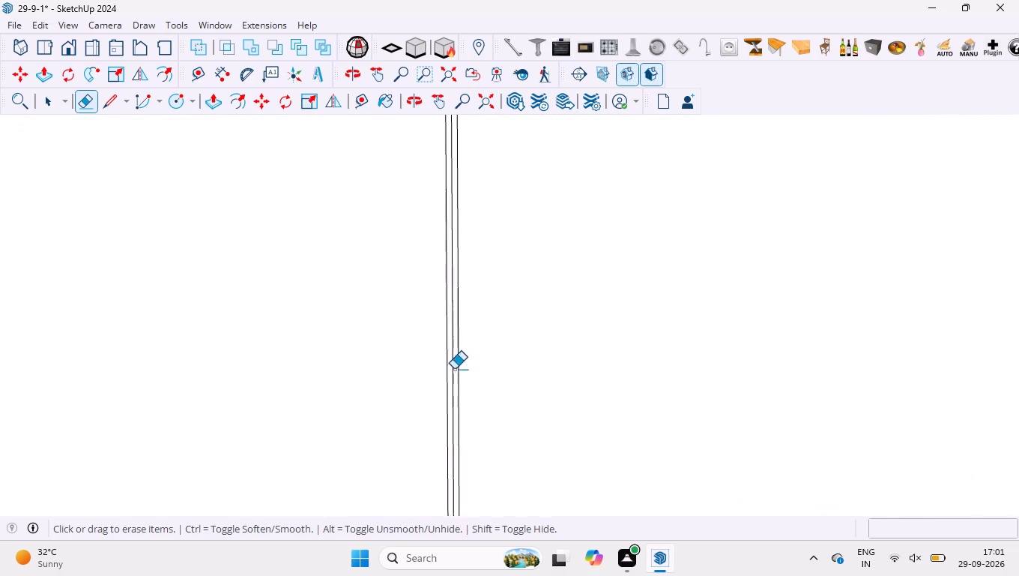
pyautogui.scroll(20, 454, 369)
pyautogui.scroll(1, 454, 369)
pyautogui.moveTo(486, 358); pyautogui.dragTo(458, 363)
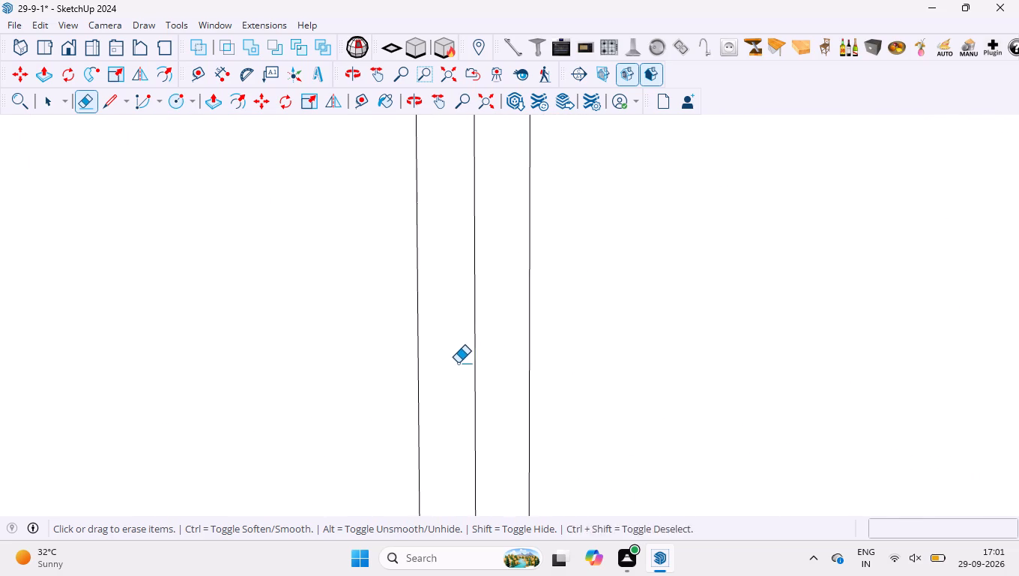
pyautogui.moveTo(458, 363); pyautogui.dragTo(455, 363)
pyautogui.press('space')
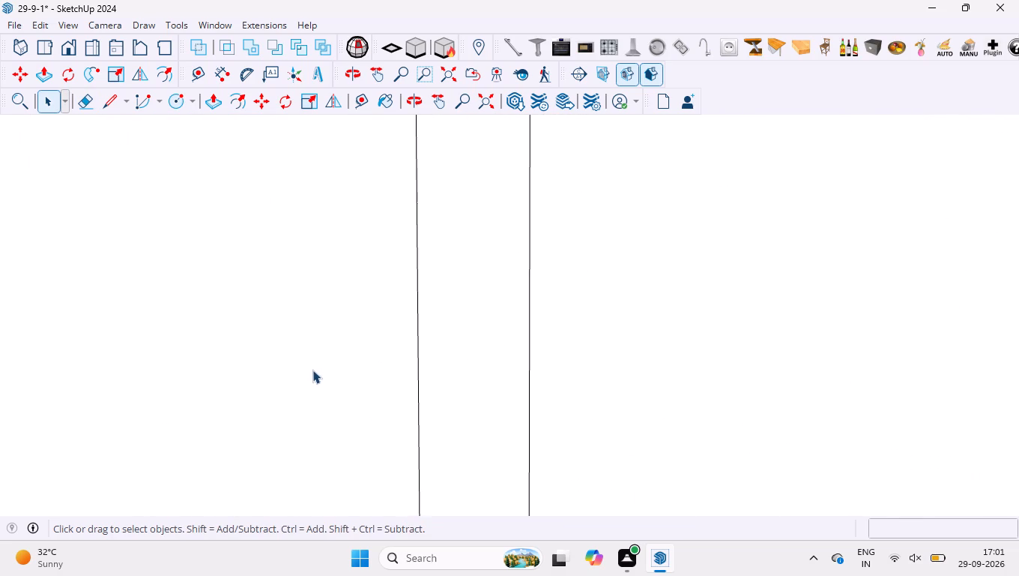
# Draw a short vertical line from the top left corner of the large compartment's thick partition up to the wardrobe's top edge.
pyautogui.scroll(-5, 316, 370)
pyautogui.scroll(-16, 221, 360)
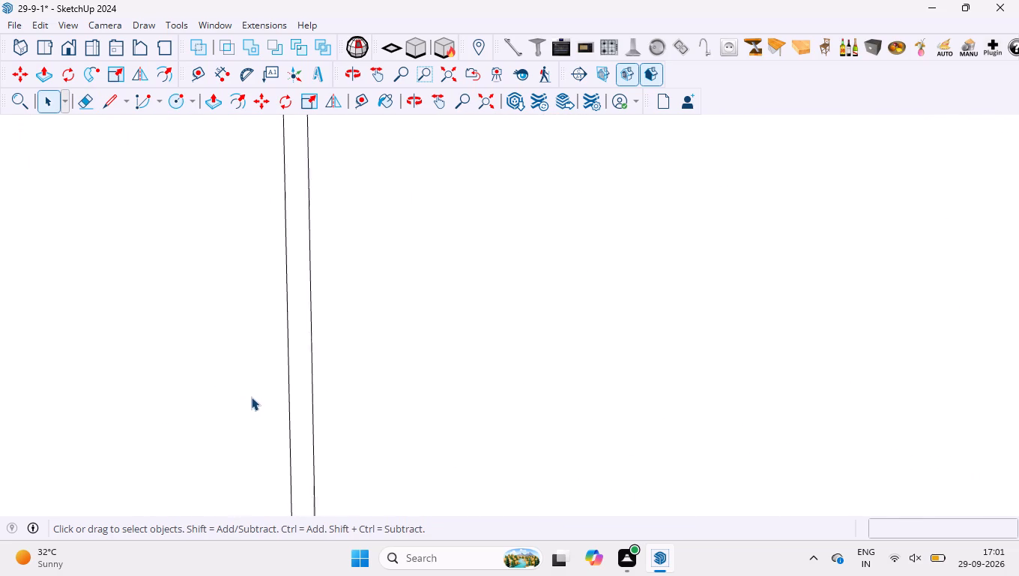
pyautogui.scroll(-20, 251, 397)
pyautogui.scroll(-13, 251, 397)
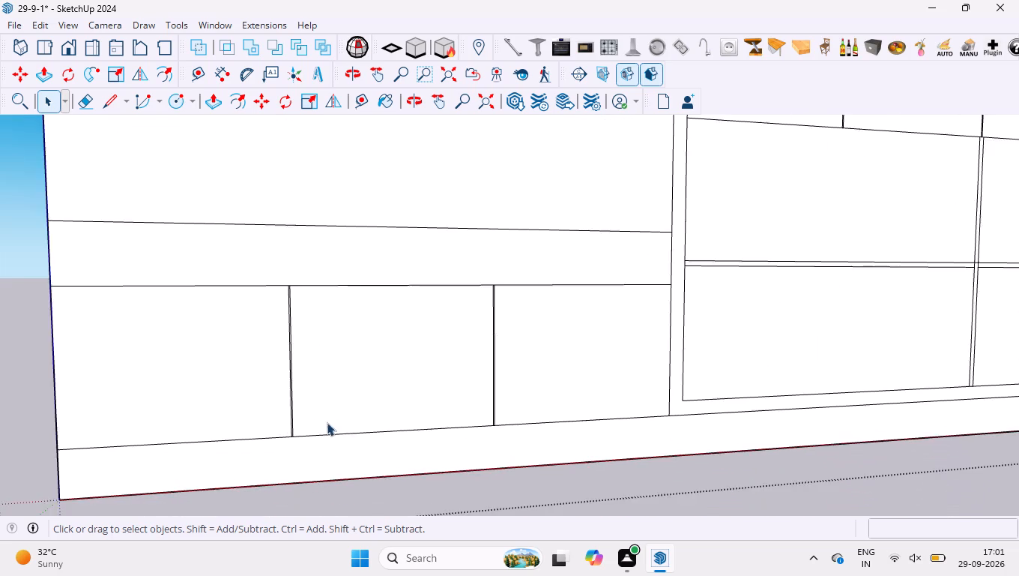
pyautogui.scroll(-13, 327, 422)
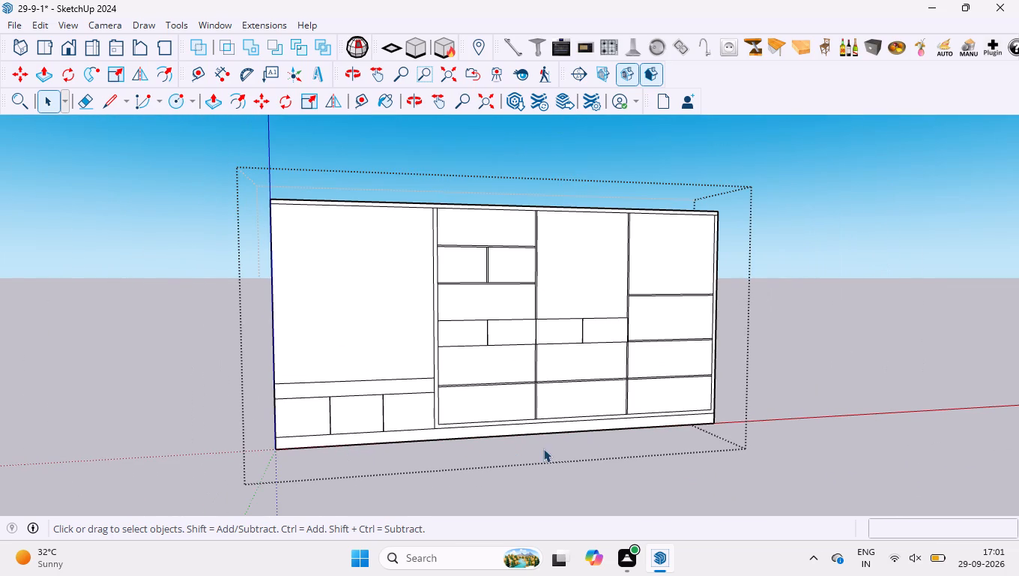
pyautogui.scroll(2, 545, 449)
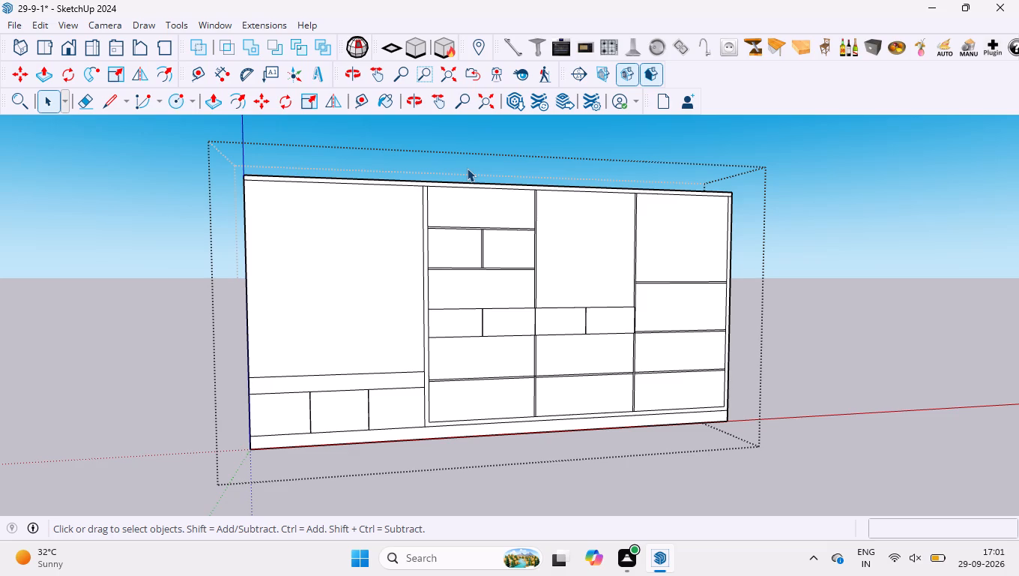
pyautogui.scroll(18, 467, 168)
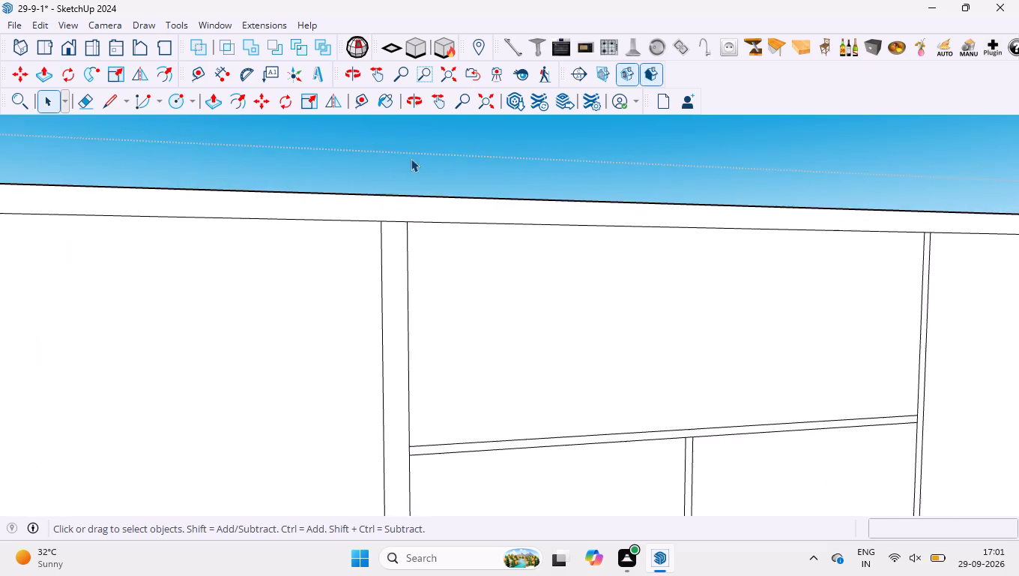
pyautogui.scroll(9, 411, 158)
pyautogui.press('l')
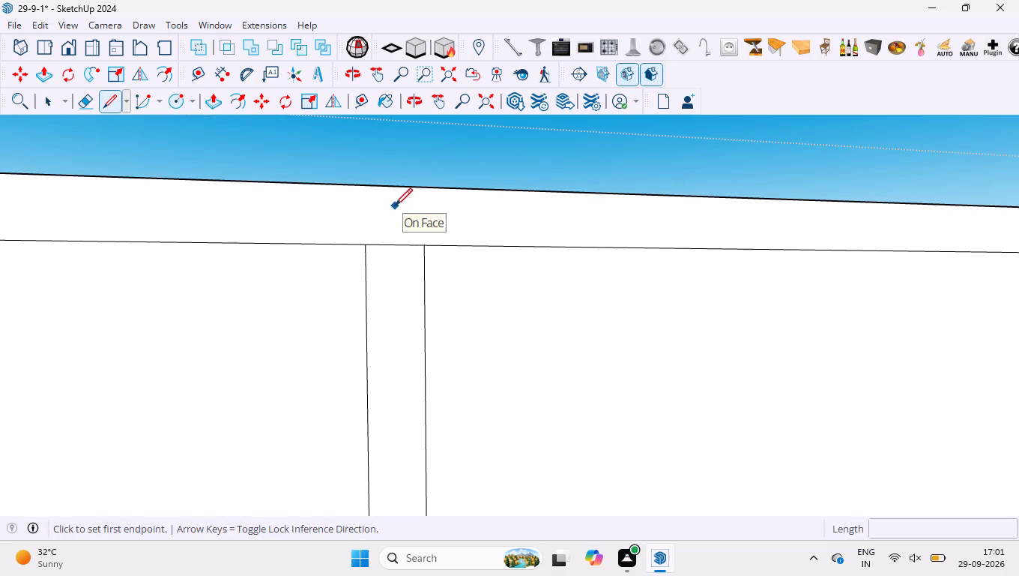
pyautogui.click(372, 247)
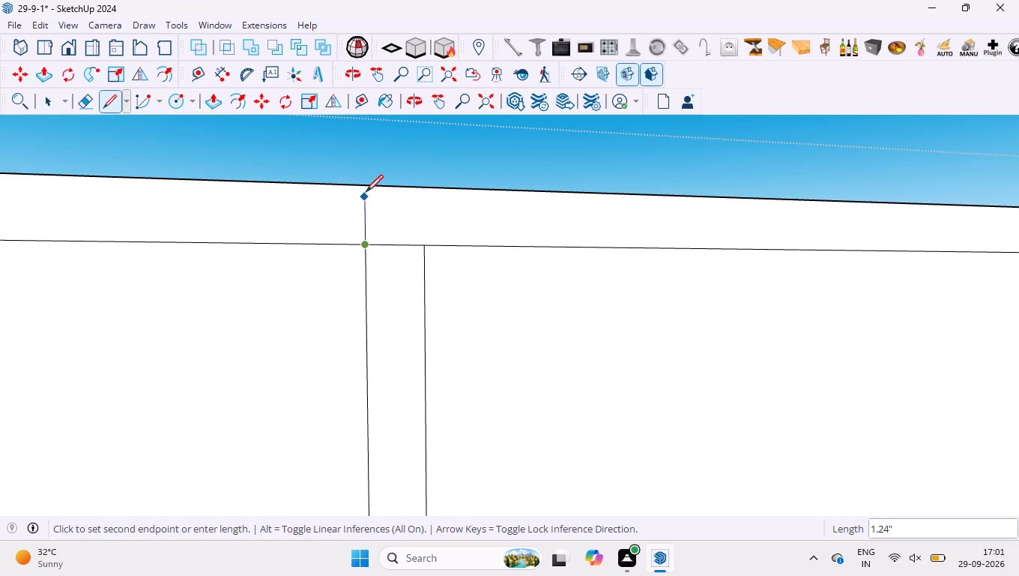
pyautogui.click(367, 184)
pyautogui.moveTo(354, 155); pyautogui.dragTo(365, 315, button='middle')
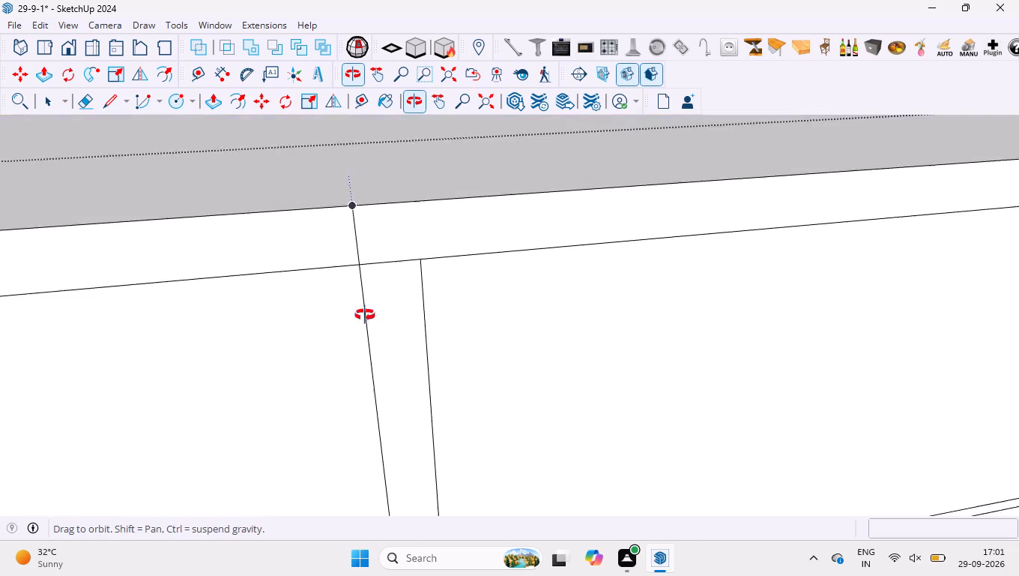
pyautogui.moveTo(365, 315); pyautogui.dragTo(414, 451, button='middle')
pyautogui.scroll(-20, 402, 360)
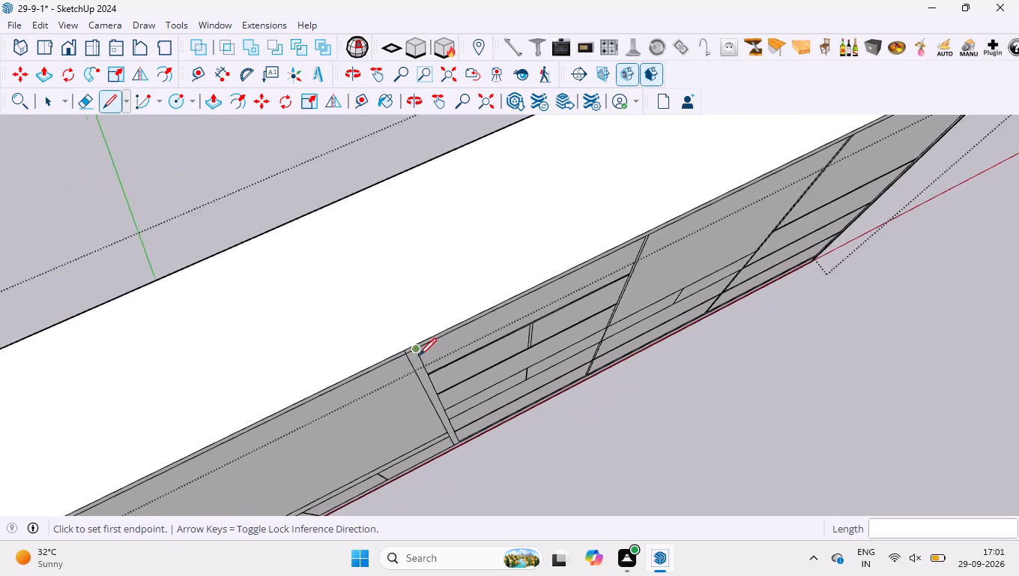
# Draw a line along the green axis across the wardrobe's top face, from the thick partition's extended line to the back edge.
pyautogui.scroll(-1, 419, 355)
pyautogui.scroll(5, 406, 356)
pyautogui.click(410, 347)
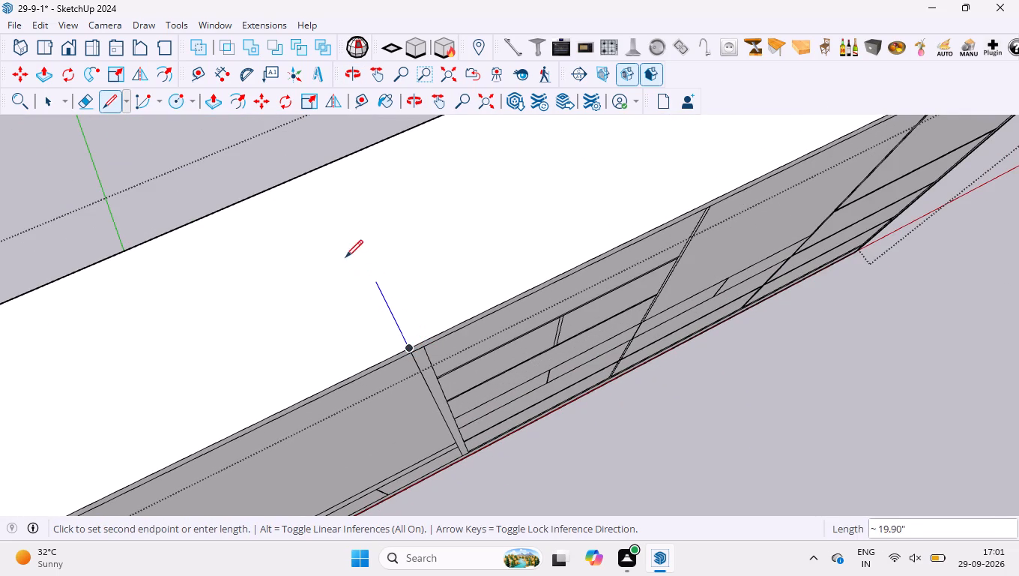
pyautogui.click(319, 168)
# Draw a vertical line about 81.63" long down the wardrobe's back face, from the top face's dividing line to the bottom edge.
pyautogui.scroll(4, 319, 168)
pyautogui.moveTo(319, 169); pyautogui.dragTo(889, 121, button='middle')
pyautogui.scroll(-2, 712, 266)
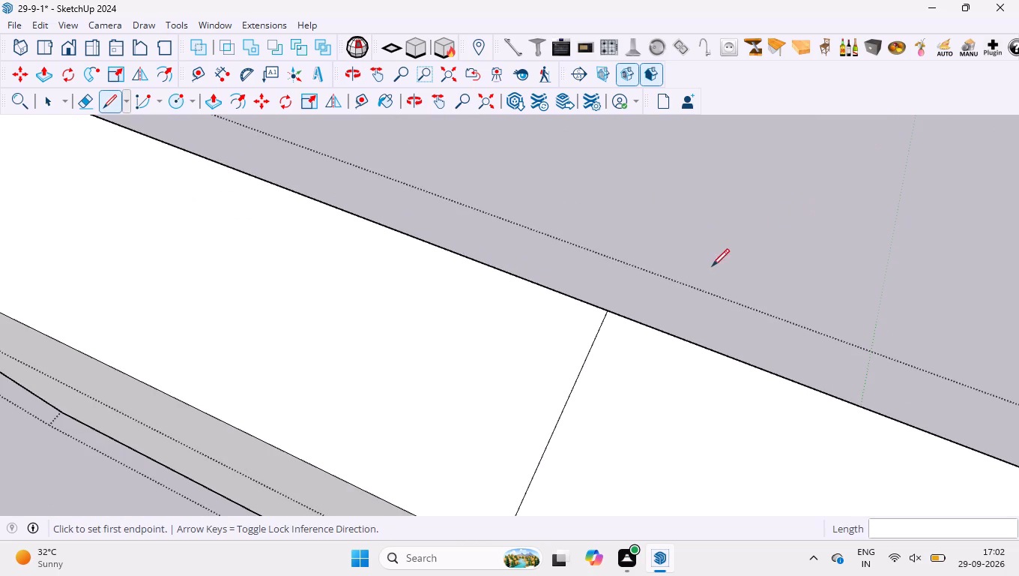
pyautogui.scroll(-7, 712, 266)
pyautogui.moveTo(663, 281); pyautogui.dragTo(687, 136, button='middle')
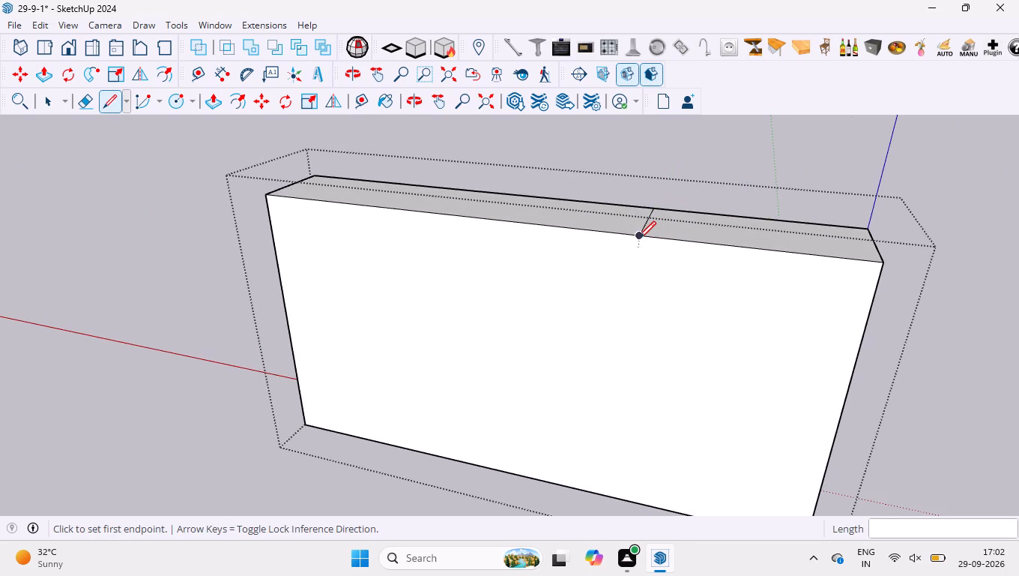
pyautogui.click(638, 238)
pyautogui.press('Up')
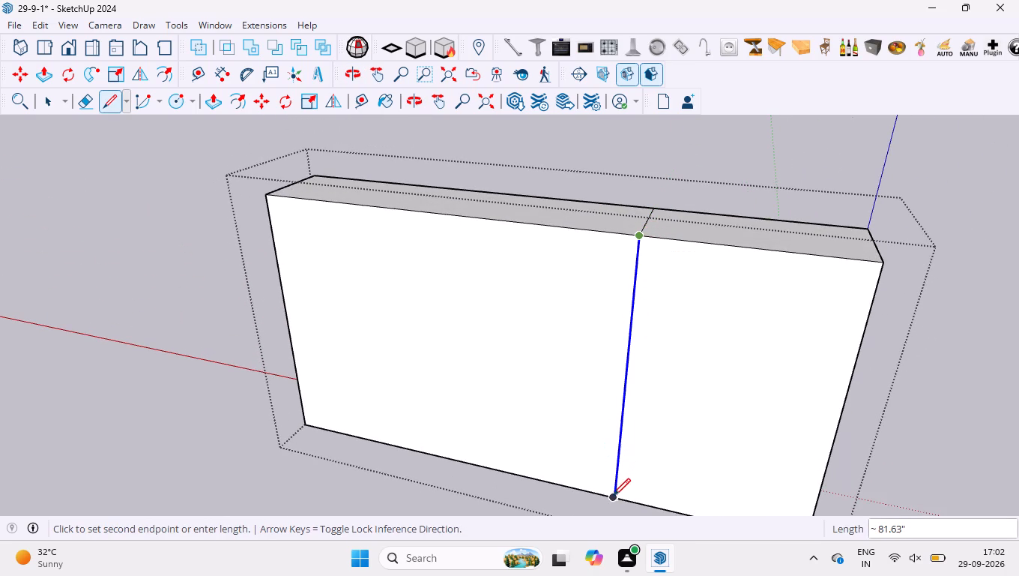
pyautogui.scroll(-4, 611, 475)
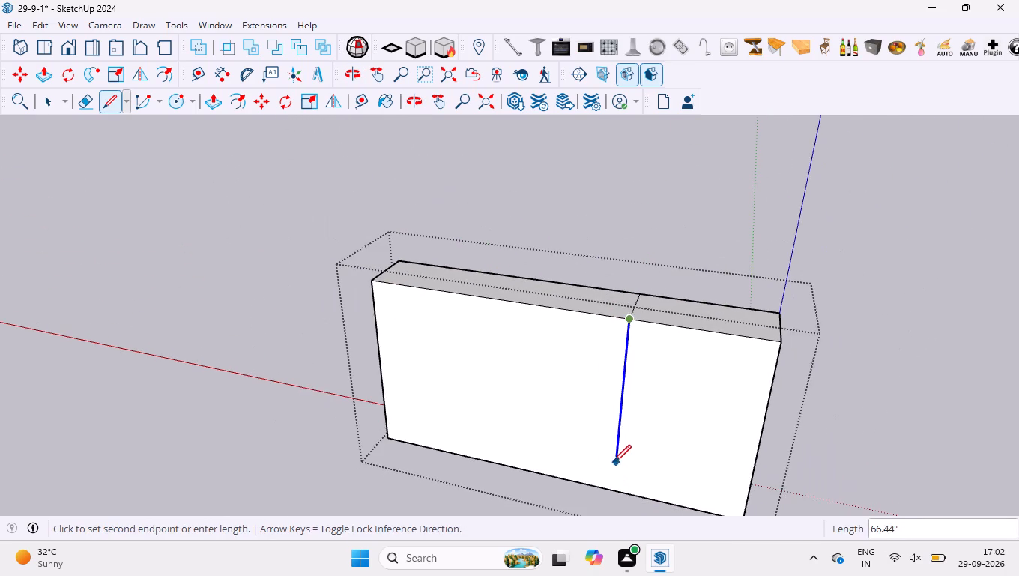
pyautogui.moveTo(614, 462); pyautogui.dragTo(657, 338, button='middle')
pyautogui.click(638, 484)
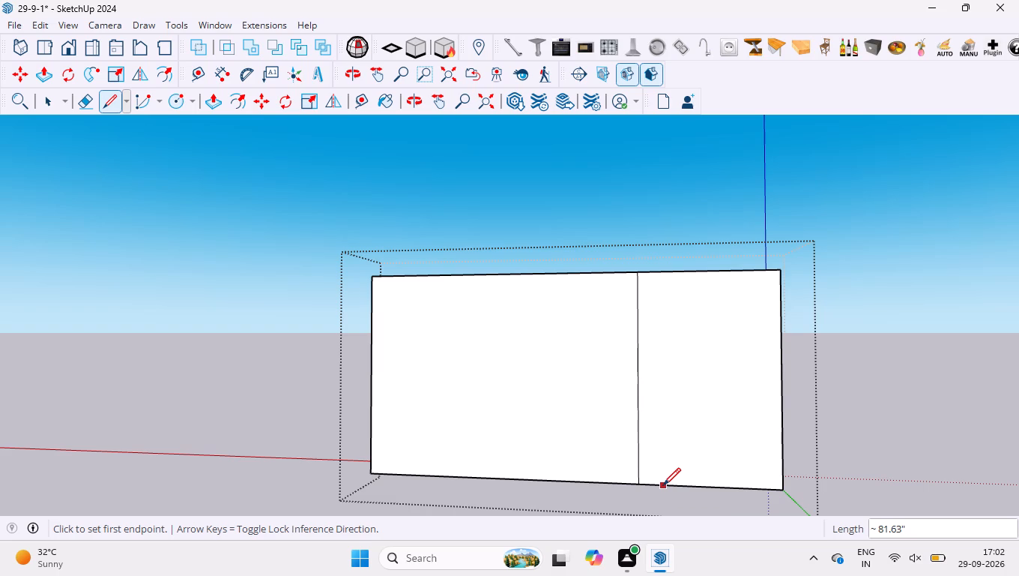
# Draw a 24" line across the wardrobe's underside, from the back face's vertical line to the front edge.
pyautogui.scroll(-9, 672, 435)
pyautogui.moveTo(659, 463); pyautogui.dragTo(644, 217, button='middle')
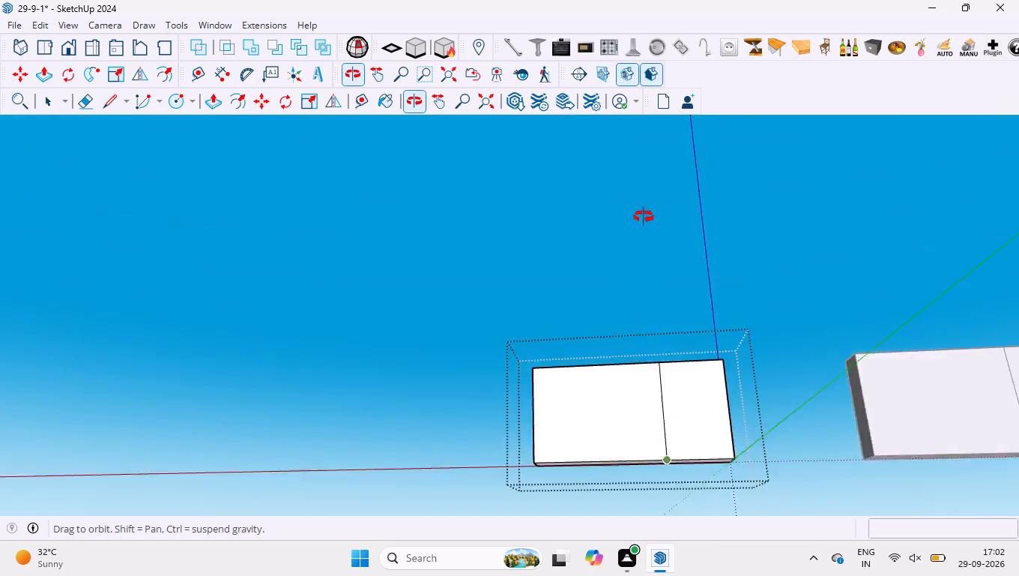
pyautogui.moveTo(644, 217); pyautogui.dragTo(657, 140, button='middle')
pyautogui.scroll(13, 722, 373)
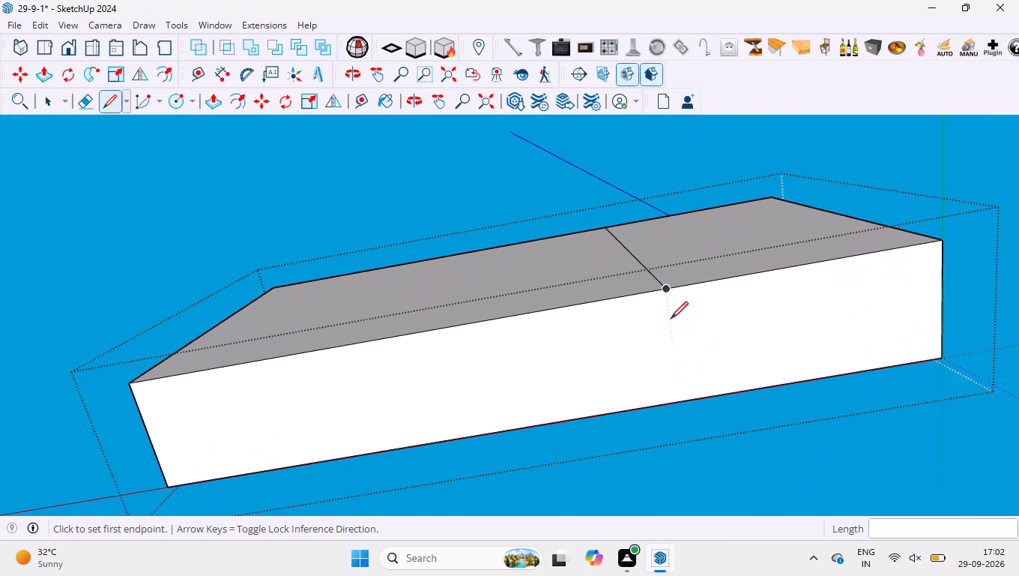
pyautogui.click(668, 289)
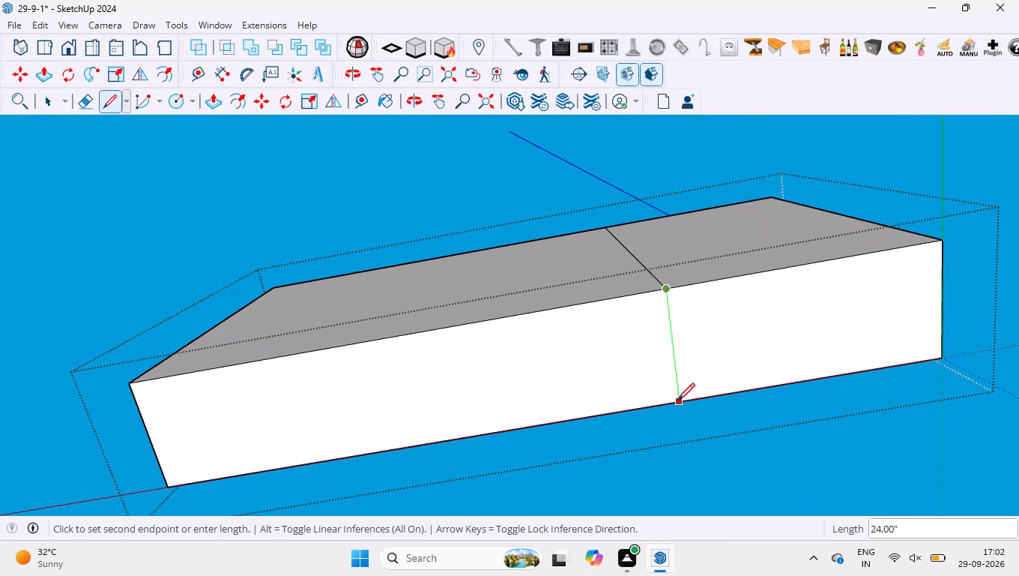
pyautogui.click(677, 400)
# Draw a 4" vertical line across the front's base band, joining the underside line to the thick partition's edge.
pyautogui.moveTo(679, 418); pyautogui.dragTo(620, 67, button='middle')
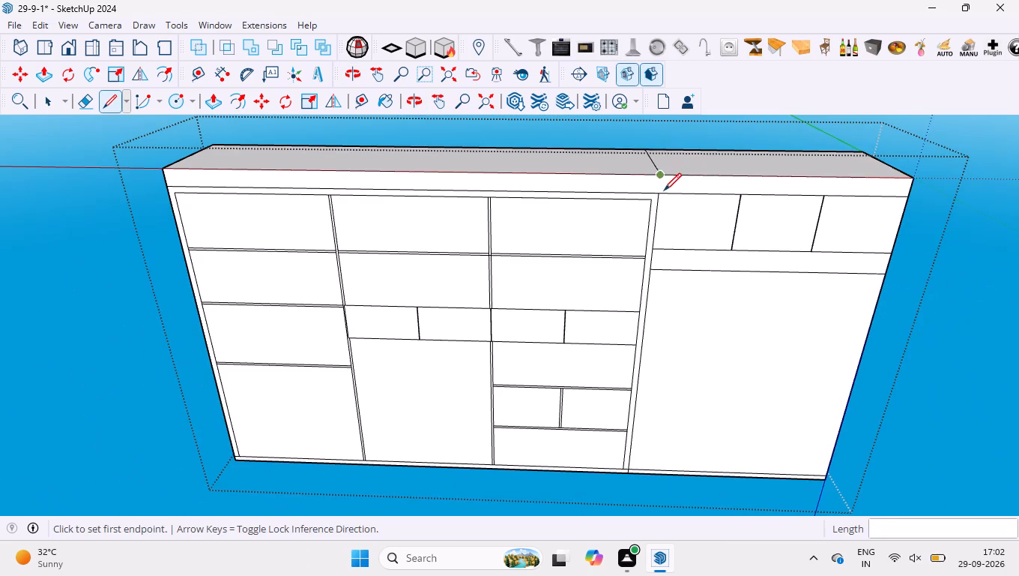
pyautogui.scroll(3, 663, 190)
pyautogui.click(659, 168)
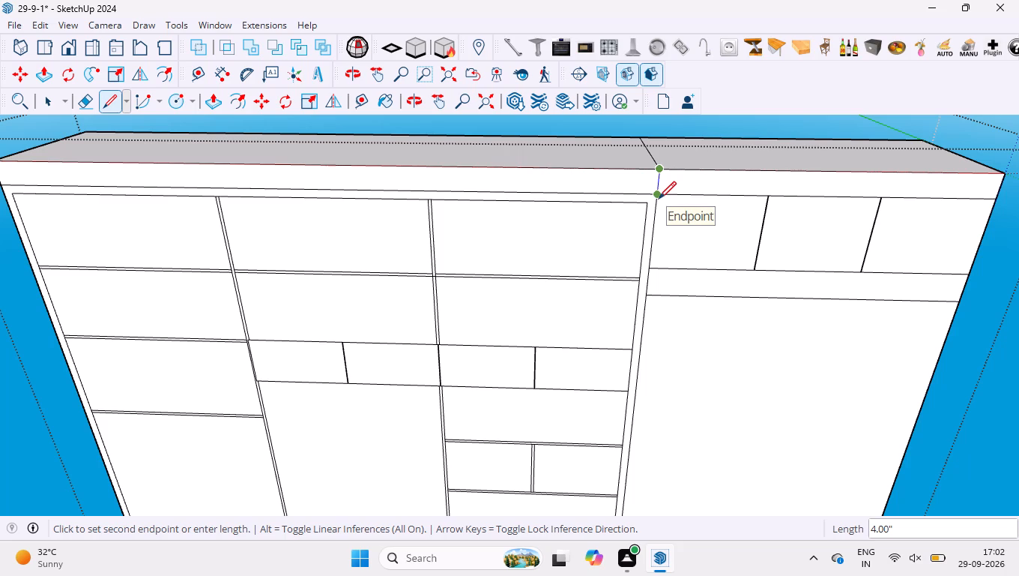
pyautogui.click(659, 199)
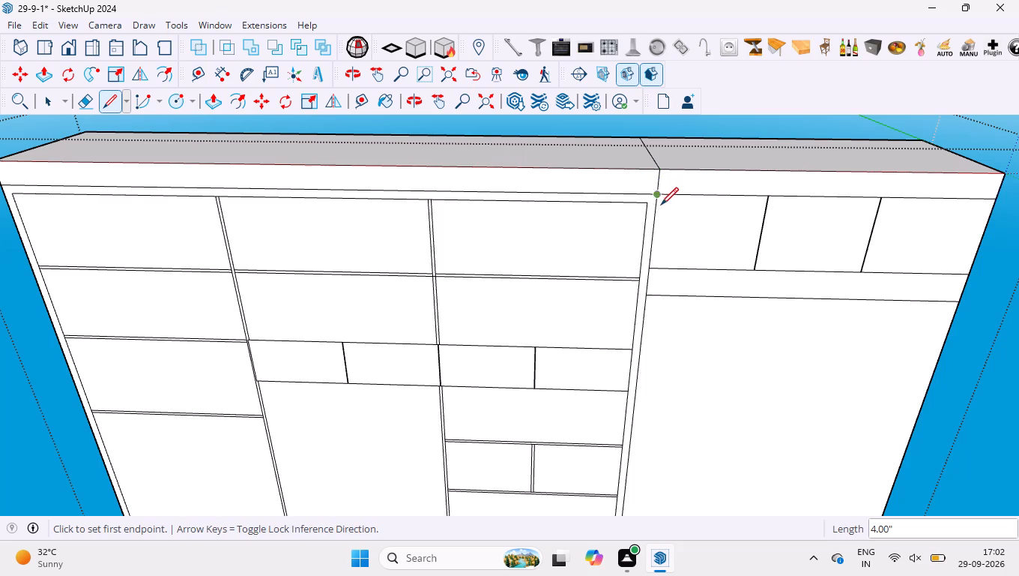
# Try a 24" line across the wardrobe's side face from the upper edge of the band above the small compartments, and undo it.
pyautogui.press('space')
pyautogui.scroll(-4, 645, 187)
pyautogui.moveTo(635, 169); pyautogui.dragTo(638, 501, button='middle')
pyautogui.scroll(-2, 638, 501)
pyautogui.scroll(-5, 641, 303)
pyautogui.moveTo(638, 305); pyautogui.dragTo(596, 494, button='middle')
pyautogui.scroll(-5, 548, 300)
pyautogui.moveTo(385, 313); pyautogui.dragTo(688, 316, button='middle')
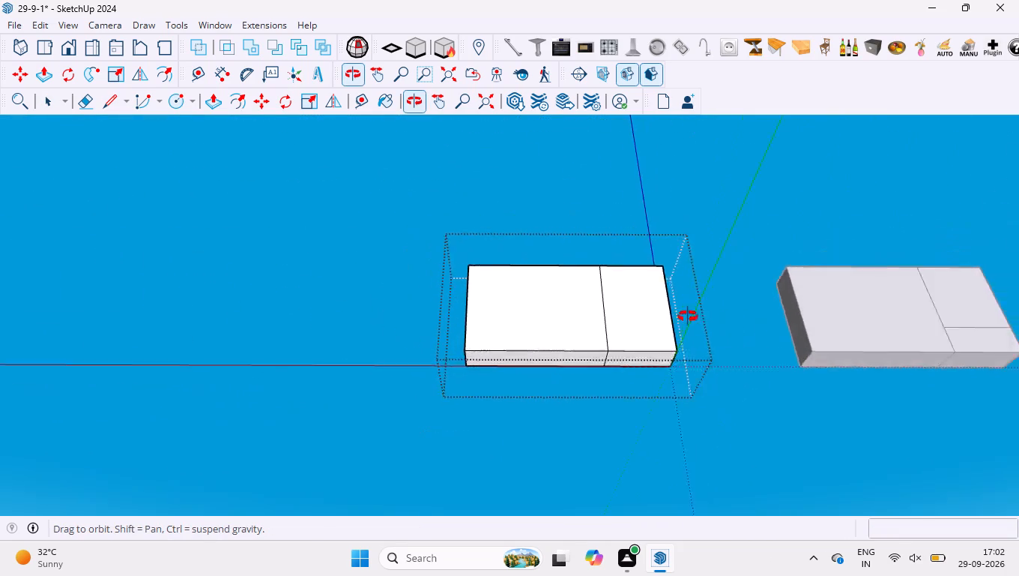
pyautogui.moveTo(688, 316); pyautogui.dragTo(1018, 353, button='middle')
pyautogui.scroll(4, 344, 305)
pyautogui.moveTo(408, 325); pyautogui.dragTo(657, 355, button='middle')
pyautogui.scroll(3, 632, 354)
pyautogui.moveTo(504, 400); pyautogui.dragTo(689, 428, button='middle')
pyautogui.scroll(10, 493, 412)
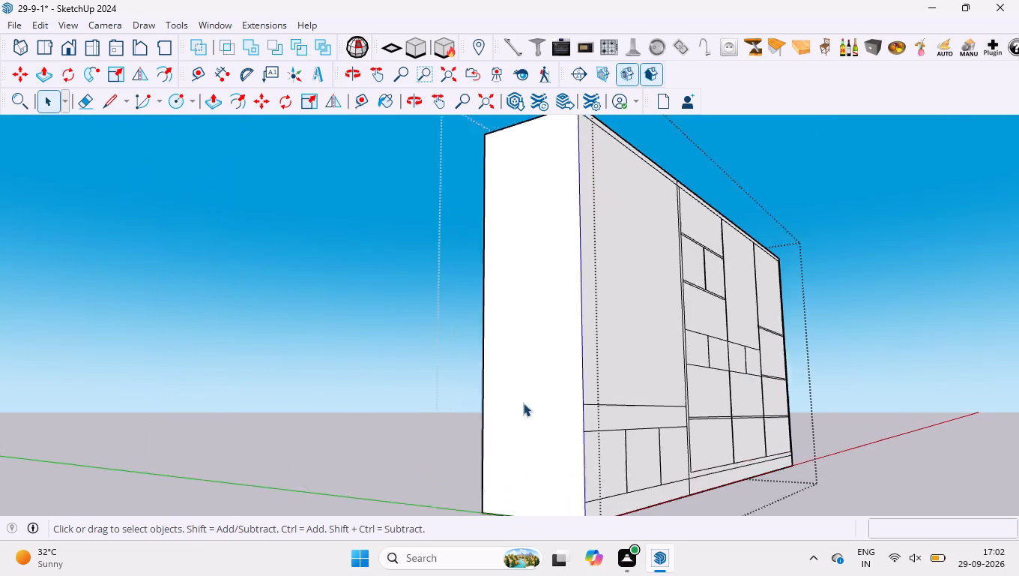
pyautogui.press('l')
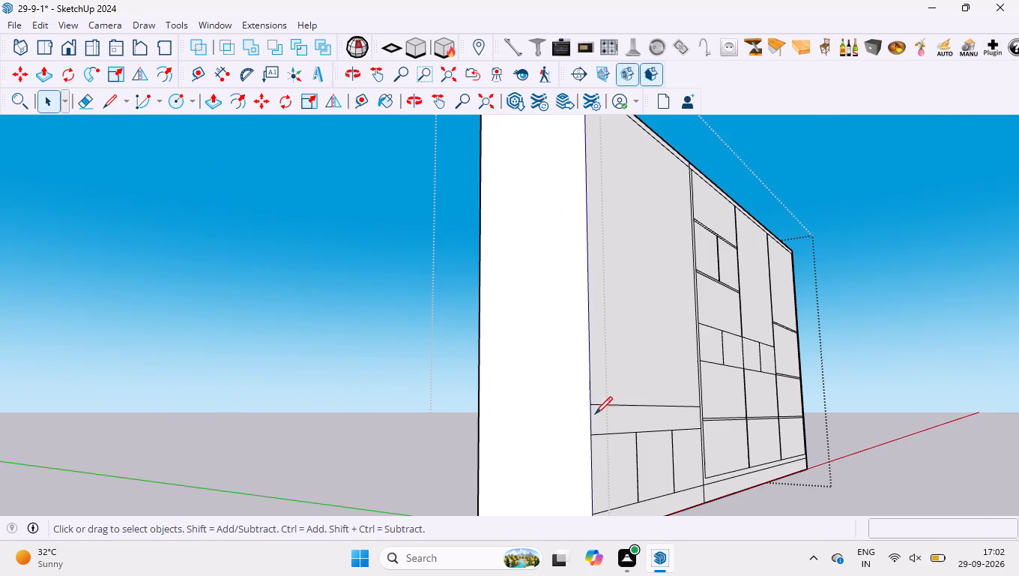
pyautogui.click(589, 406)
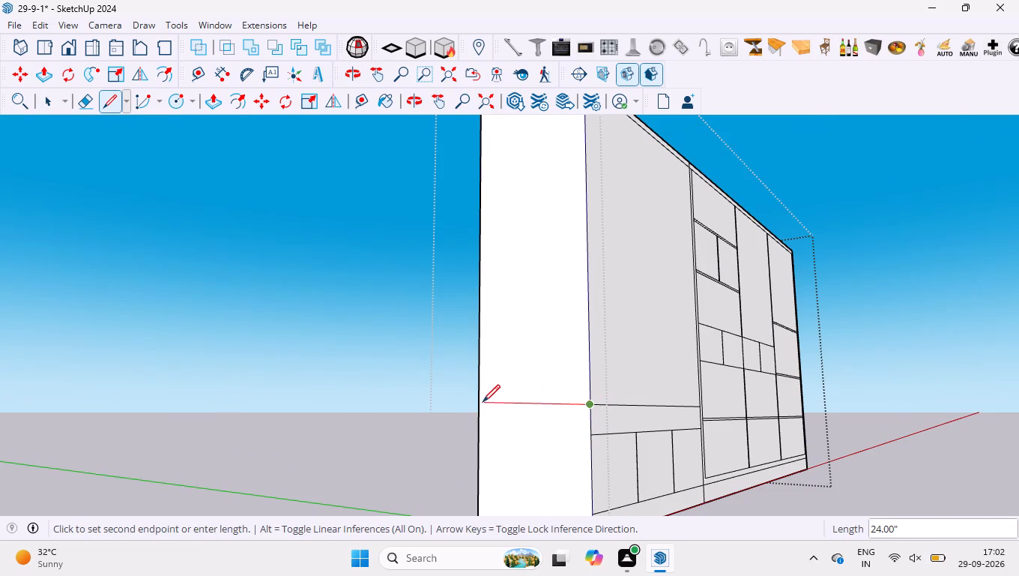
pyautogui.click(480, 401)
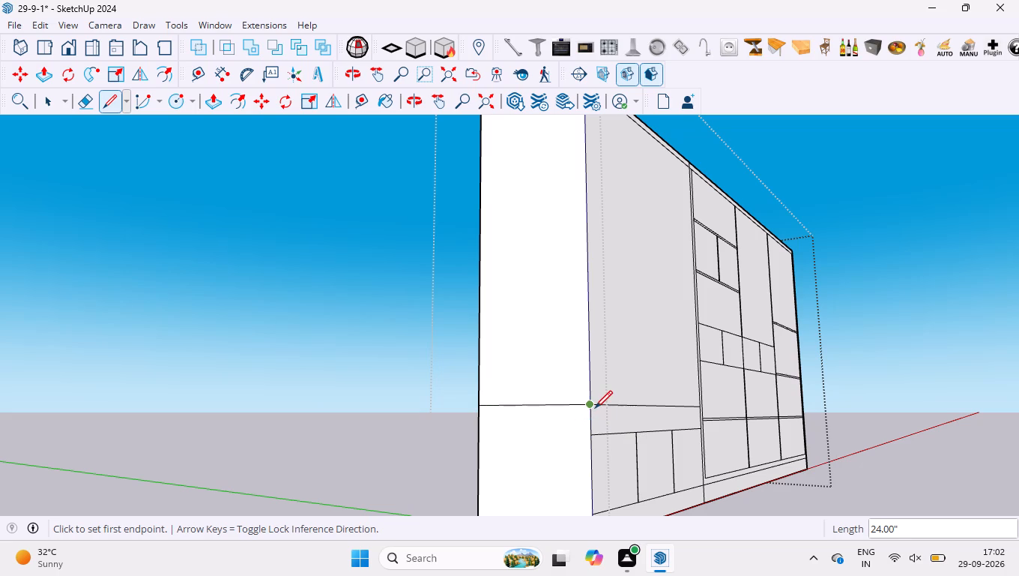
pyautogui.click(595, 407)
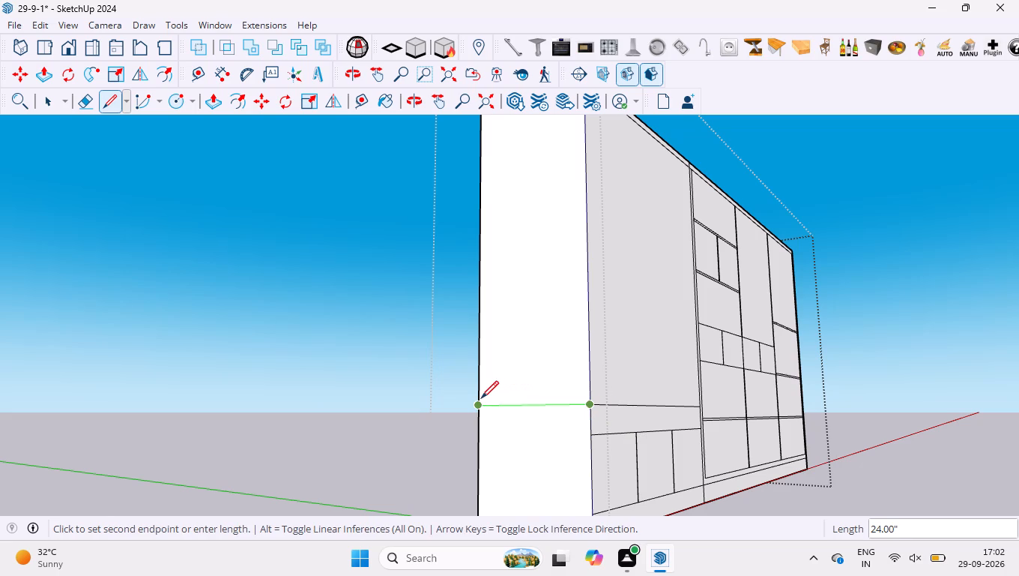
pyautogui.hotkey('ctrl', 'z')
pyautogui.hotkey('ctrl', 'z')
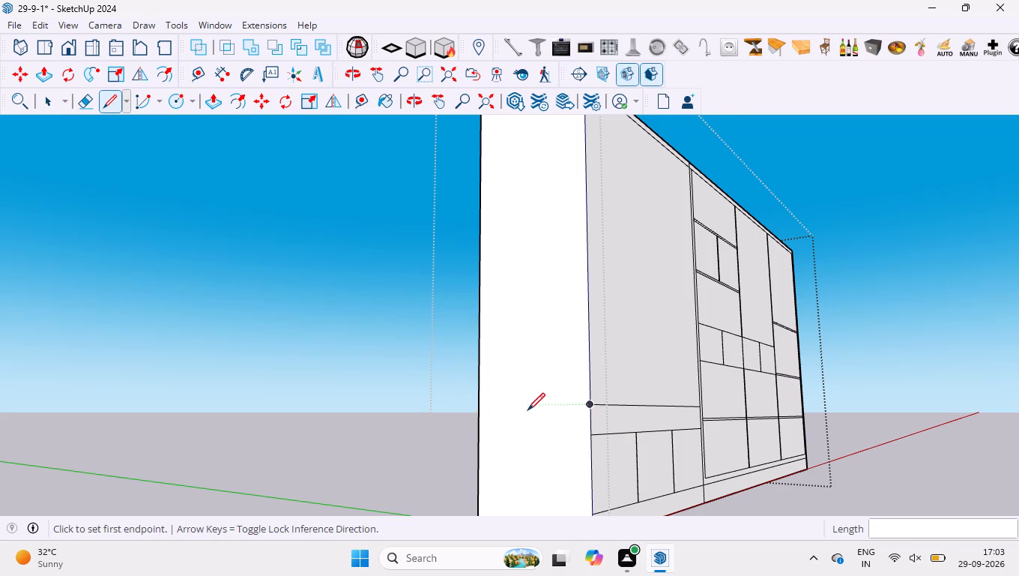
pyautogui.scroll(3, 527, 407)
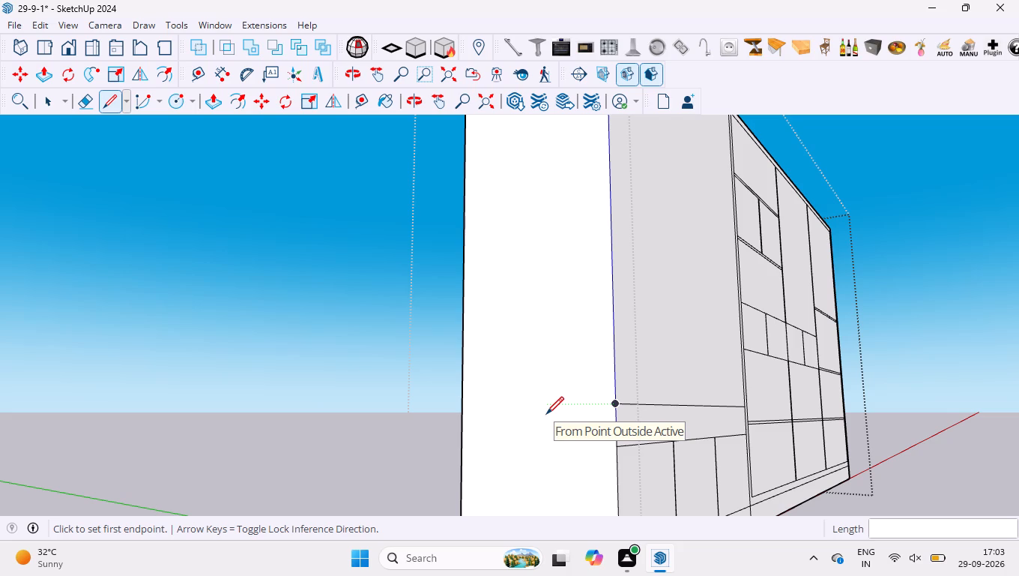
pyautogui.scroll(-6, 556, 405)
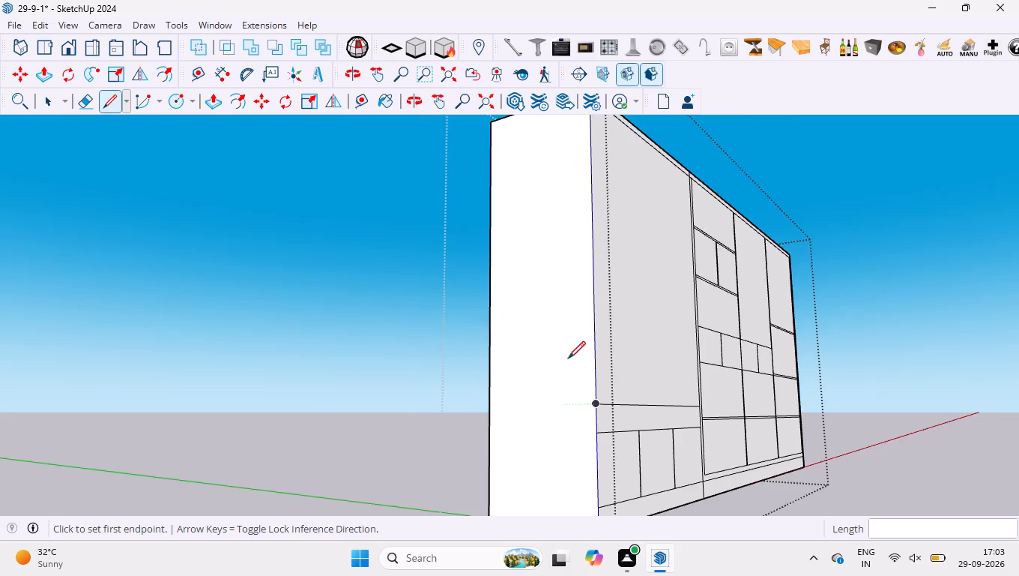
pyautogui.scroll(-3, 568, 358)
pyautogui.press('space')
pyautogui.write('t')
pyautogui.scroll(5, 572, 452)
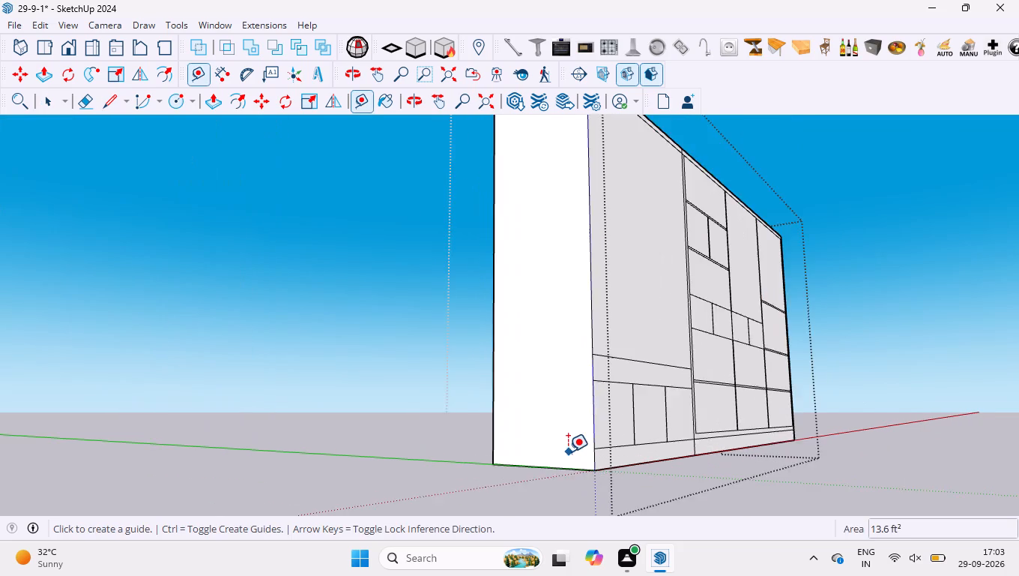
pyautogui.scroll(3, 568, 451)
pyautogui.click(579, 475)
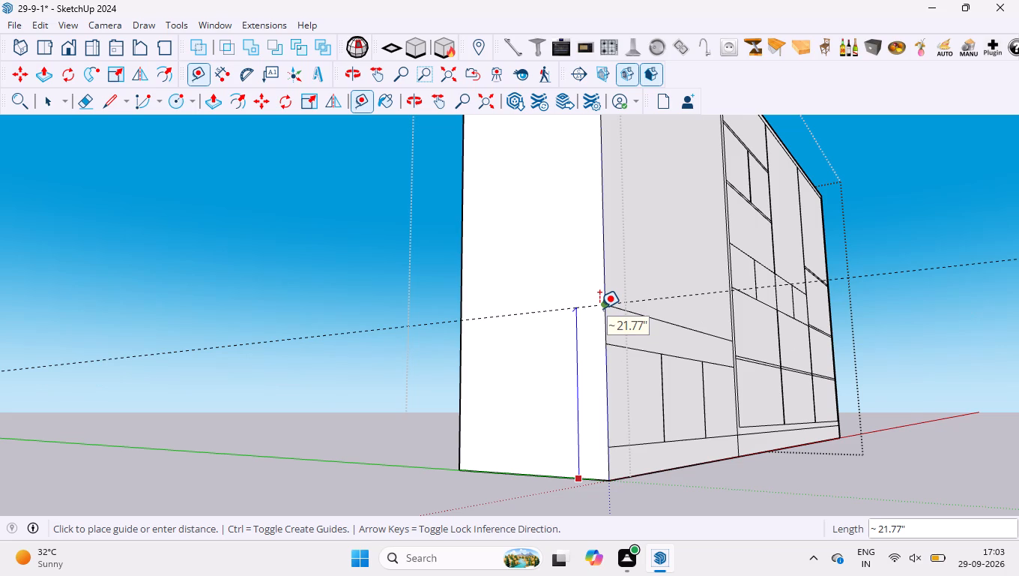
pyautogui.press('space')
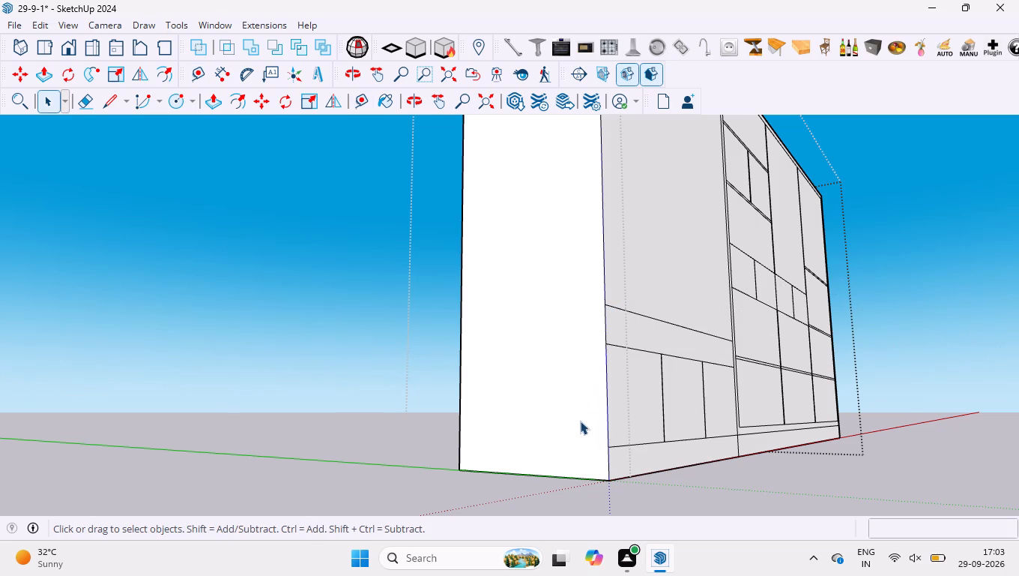
# Draw a 24" line along the green axis across the side face, from the upper edge of the band above the small compartments.
pyautogui.press('l')
pyautogui.click(602, 307)
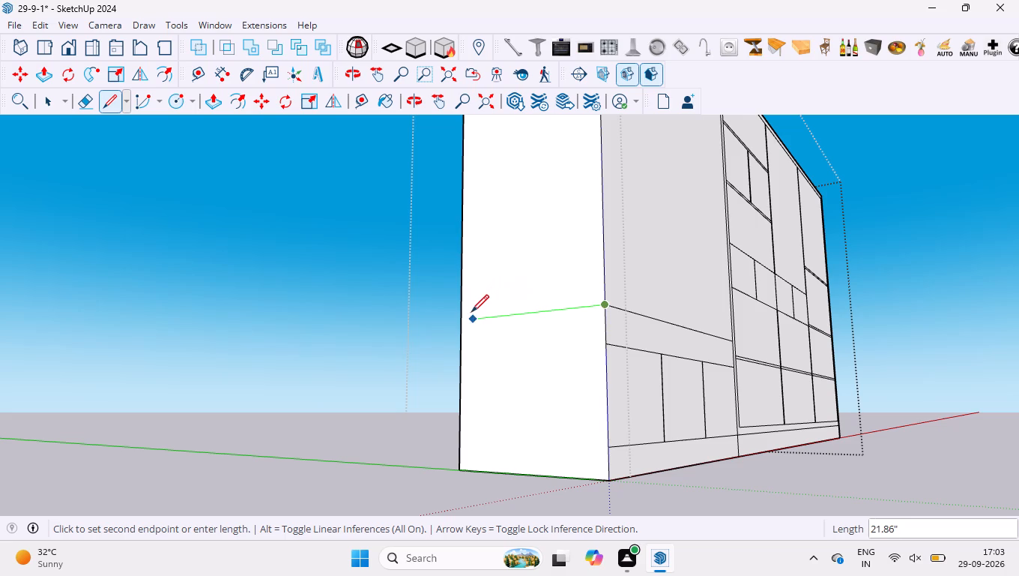
pyautogui.press('Right')
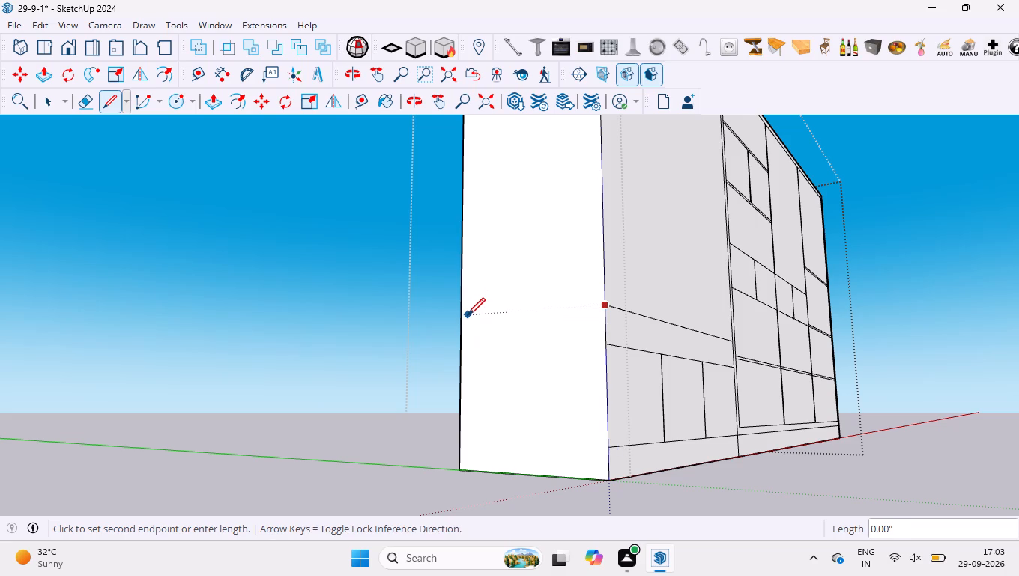
pyautogui.press('Right')
pyautogui.press('Right')
pyautogui.press('Left')
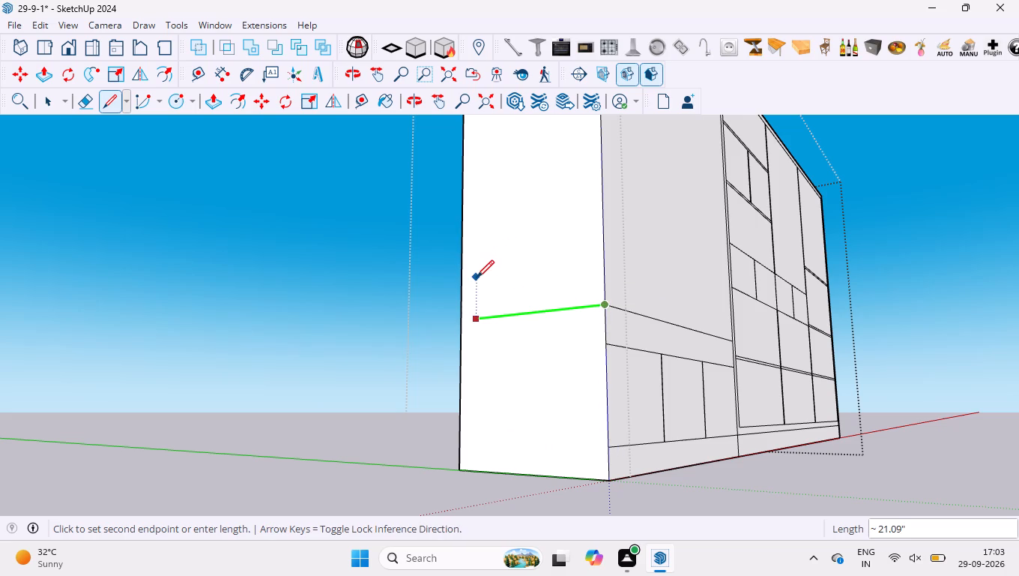
pyautogui.click(460, 321)
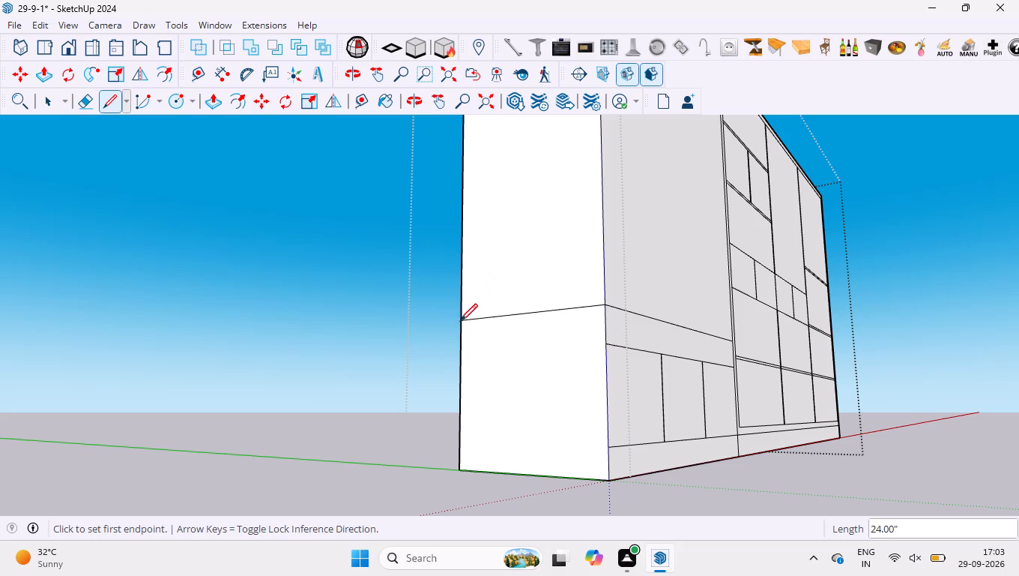
# Draw a horizontal line across the back face, from the side face line's end to the vertical dividing line.
pyautogui.moveTo(422, 310); pyautogui.dragTo(879, 320, button='middle')
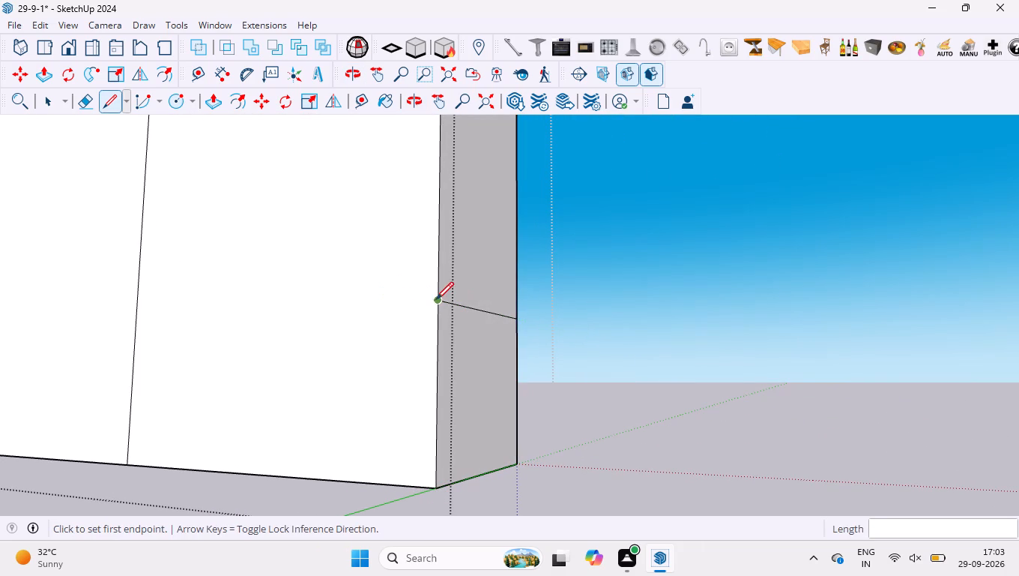
pyautogui.click(437, 302)
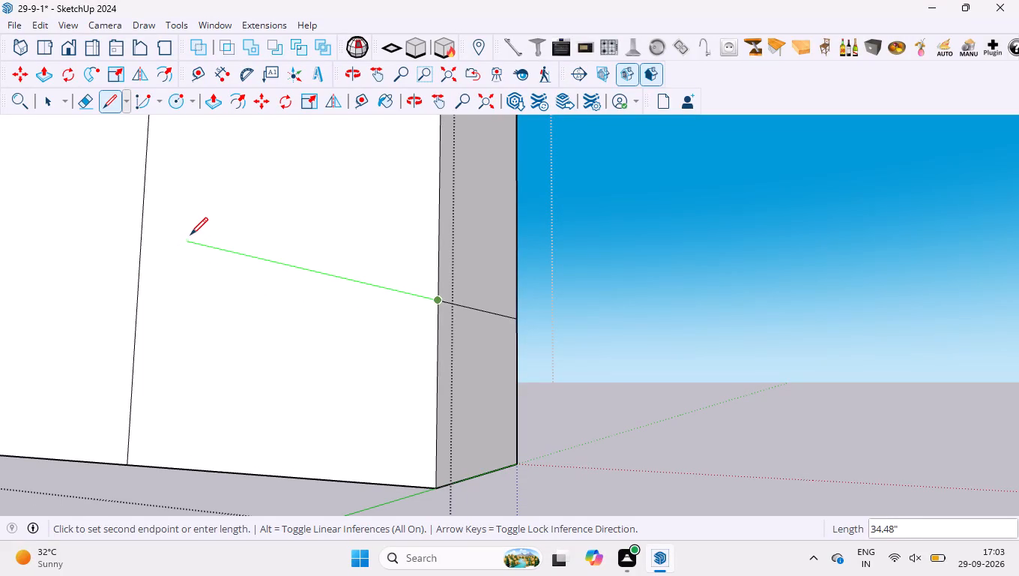
pyautogui.click(136, 316)
pyautogui.moveTo(163, 334); pyautogui.dragTo(396, 354, button='middle')
pyautogui.scroll(-20, 313, 328)
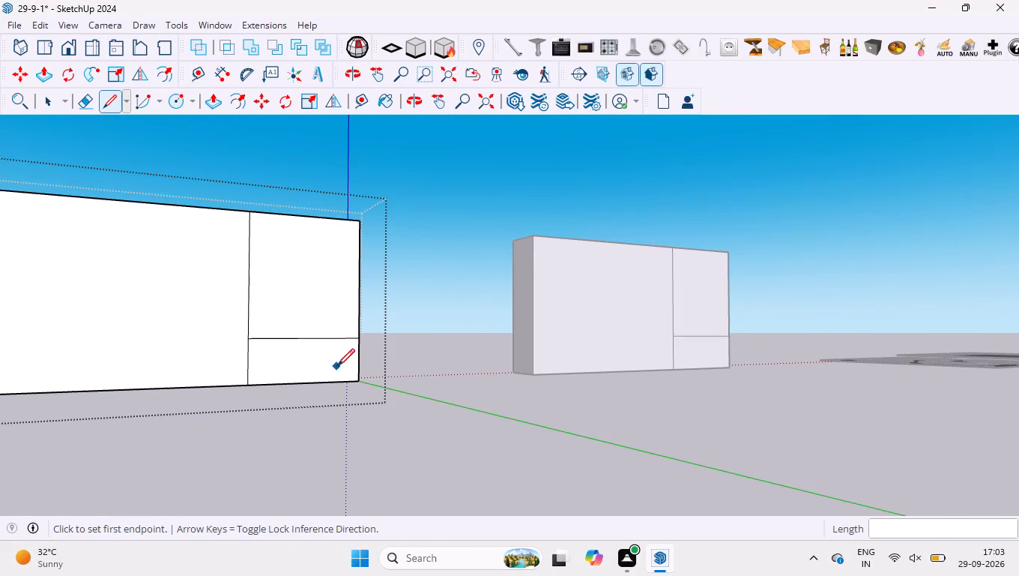
pyautogui.press('space')
# Examine the wardrobe and the neighbouring reference block from several sides, ending at the front elevation.
pyautogui.scroll(-2, 342, 364)
pyautogui.moveTo(350, 358); pyautogui.dragTo(0, 275, button='middle')
pyautogui.scroll(3, 479, 296)
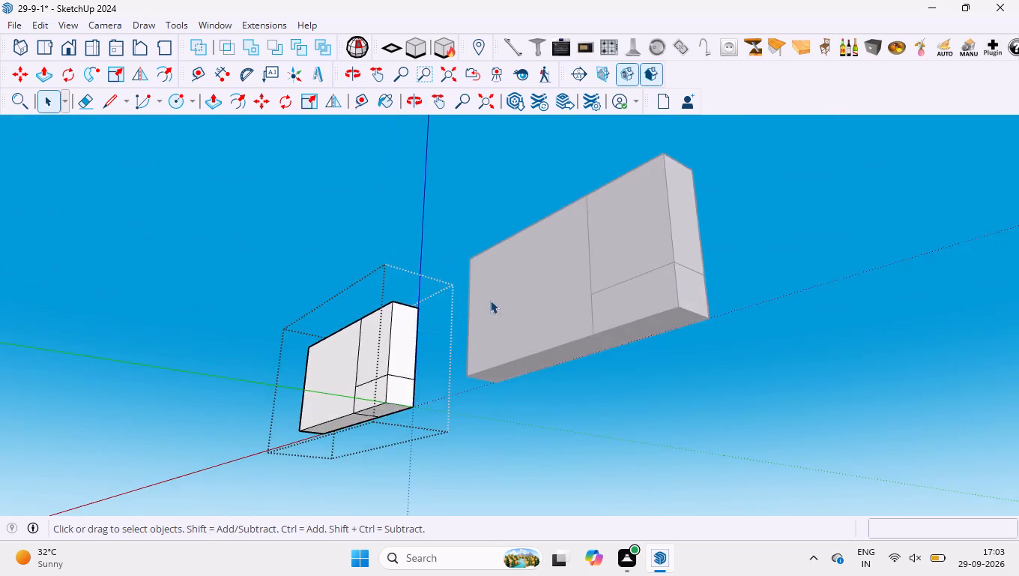
pyautogui.moveTo(561, 328); pyautogui.dragTo(70, 333, button='middle')
pyautogui.scroll(-4, 376, 287)
pyautogui.scroll(2, 780, 370)
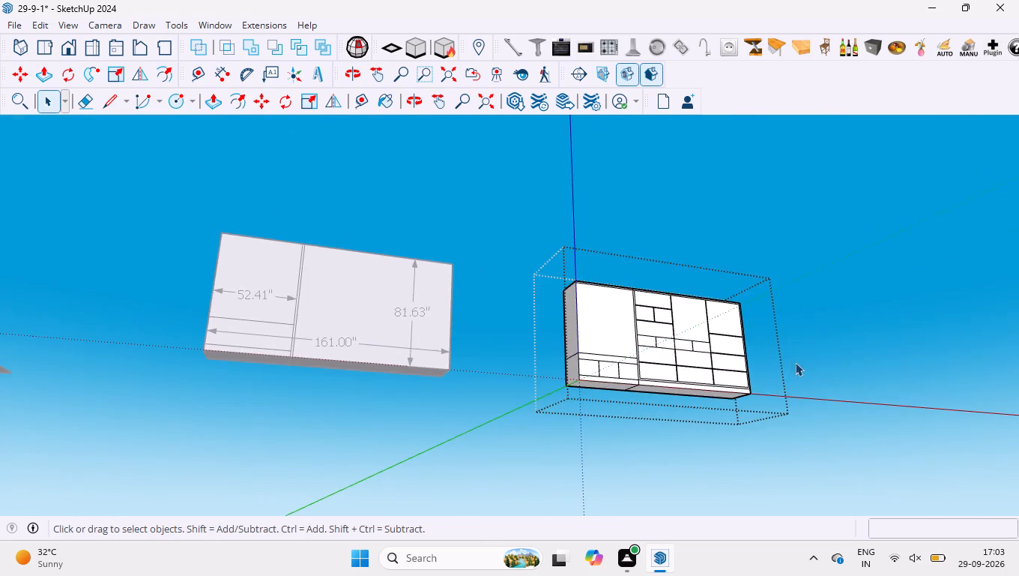
pyautogui.scroll(1, 795, 362)
pyautogui.moveTo(794, 359); pyautogui.dragTo(747, 472, button='middle')
pyautogui.scroll(8, 651, 263)
pyautogui.scroll(2, 516, 312)
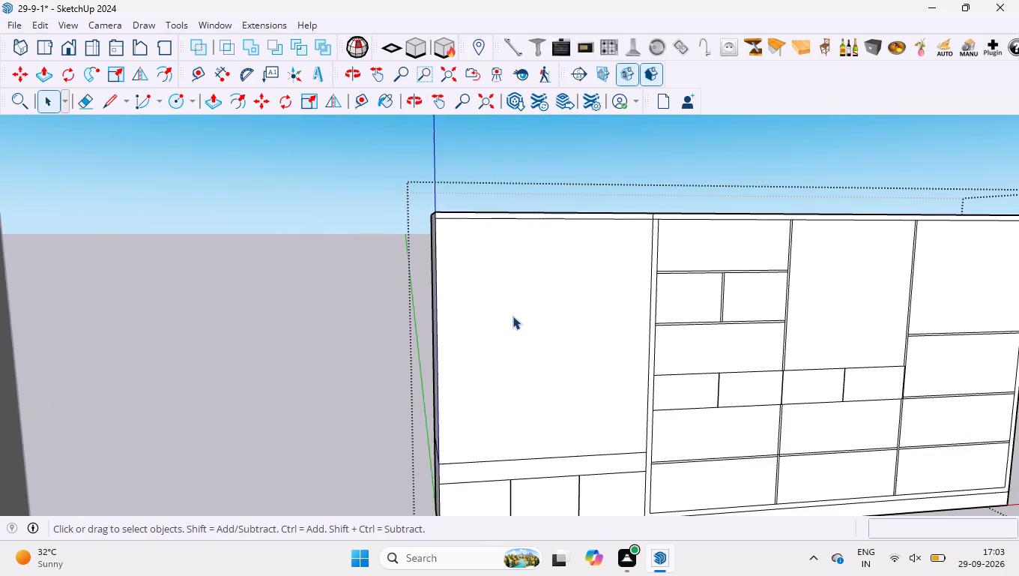
# Draw a 24" line across the wardrobe's side face, level with the lower edge of the thin top band.
pyautogui.moveTo(499, 319); pyautogui.dragTo(683, 342, button='middle')
pyautogui.scroll(4, 492, 219)
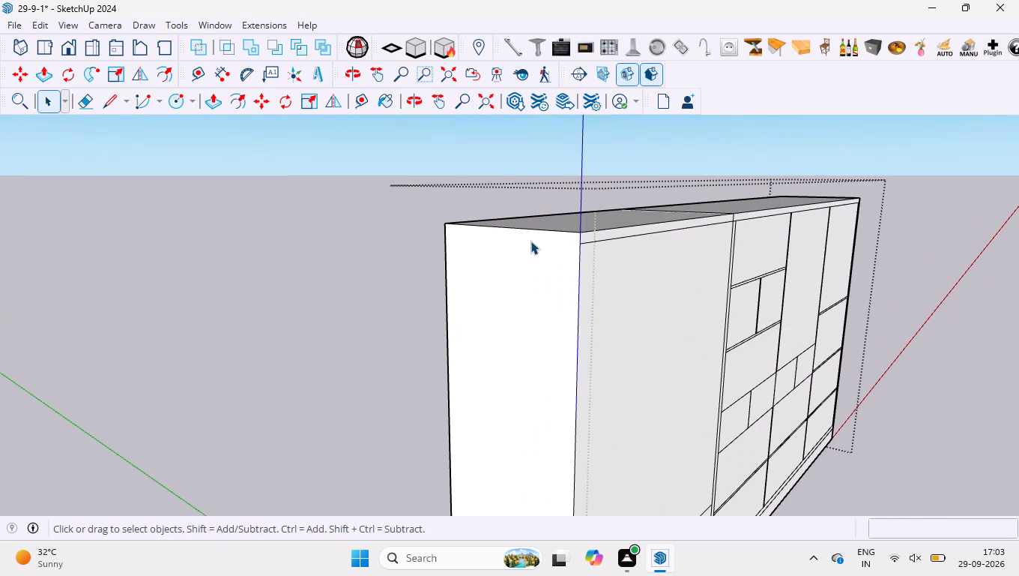
pyautogui.press('l')
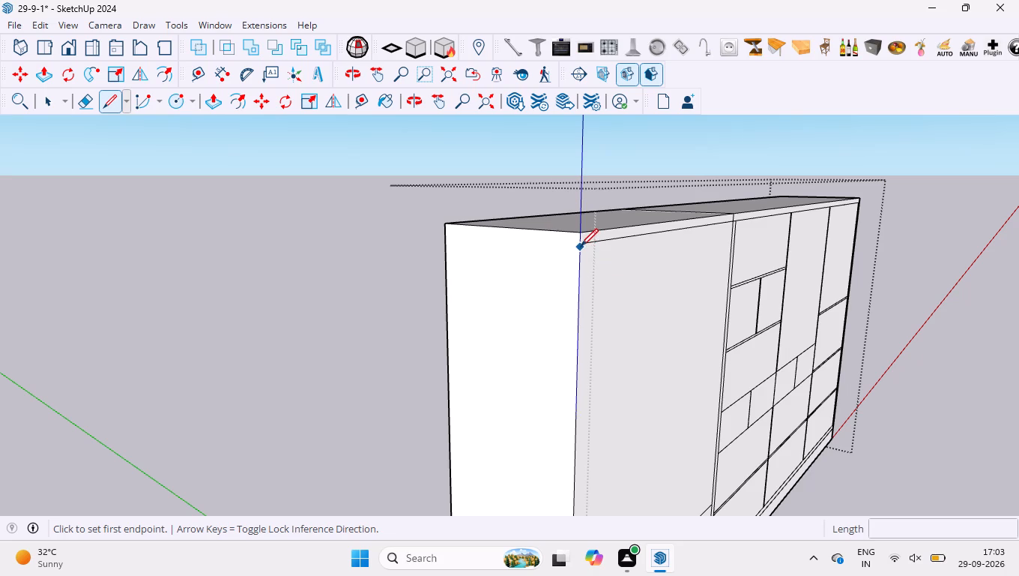
pyautogui.scroll(4, 580, 238)
pyautogui.moveTo(575, 236); pyautogui.dragTo(649, 244, button='middle')
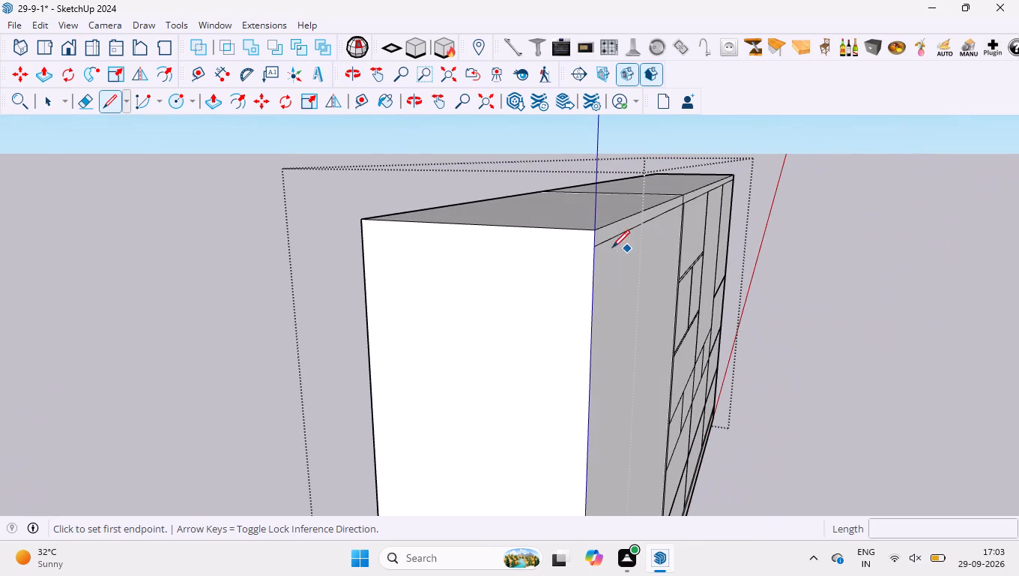
pyautogui.click(593, 250)
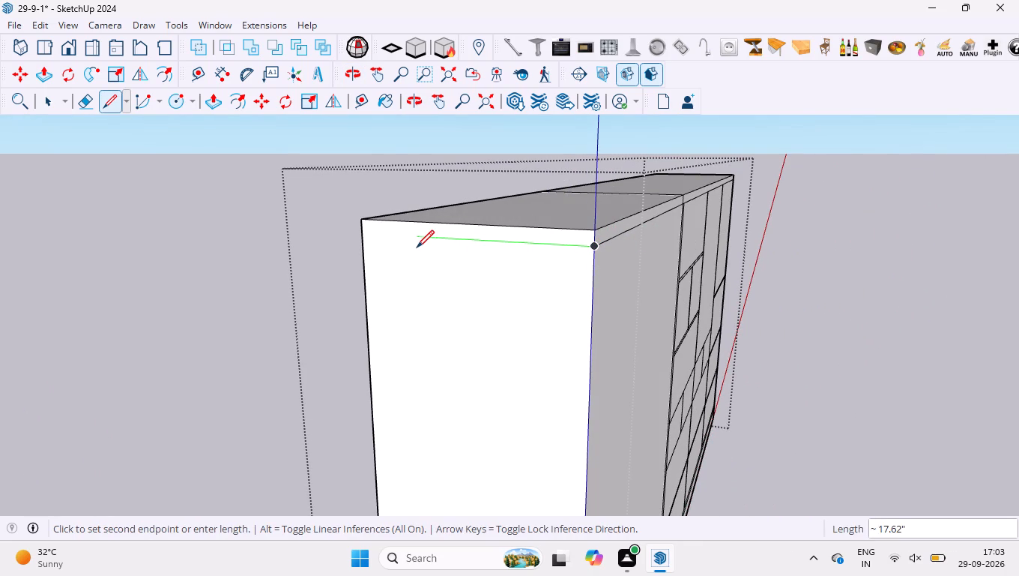
pyautogui.click(364, 233)
# Continue the top band's lower edge across the back face with a line of about 52.38" to the vertical dividing line.
pyautogui.moveTo(342, 238); pyautogui.dragTo(836, 264, button='middle')
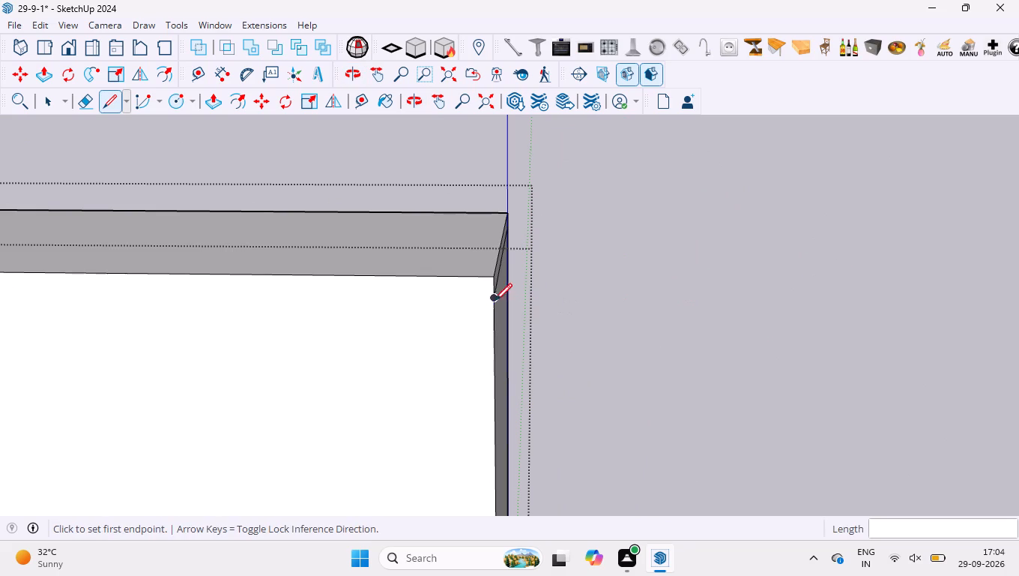
pyautogui.click(491, 300)
pyautogui.scroll(-7, 507, 294)
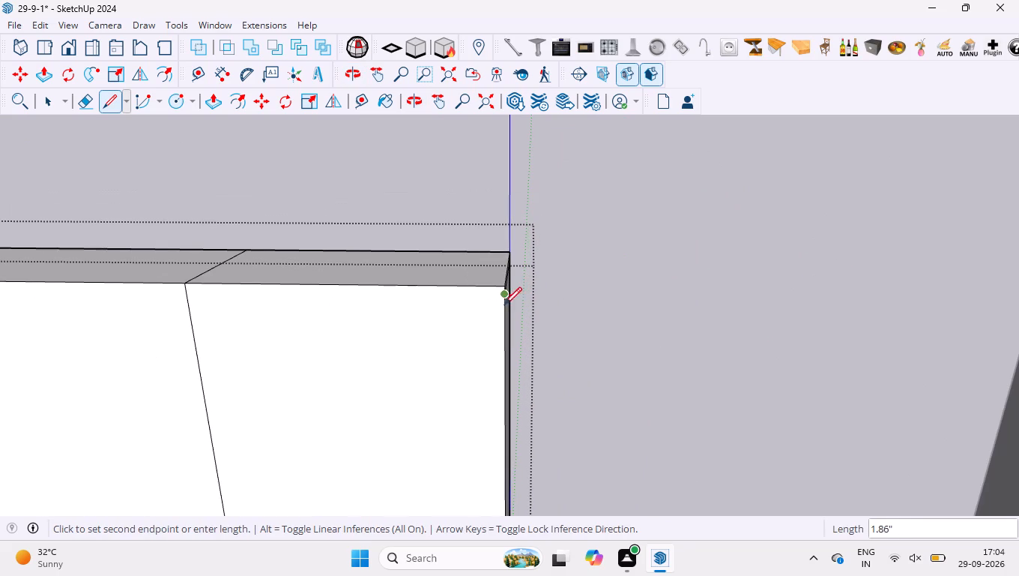
pyautogui.click(184, 295)
pyautogui.press('space')
# Open up the large bay above the small compartments by deleting its front, back and outer side faces and its outer vertical edges.
pyautogui.scroll(-4, 411, 313)
pyautogui.moveTo(484, 318); pyautogui.dragTo(196, 344, button='middle')
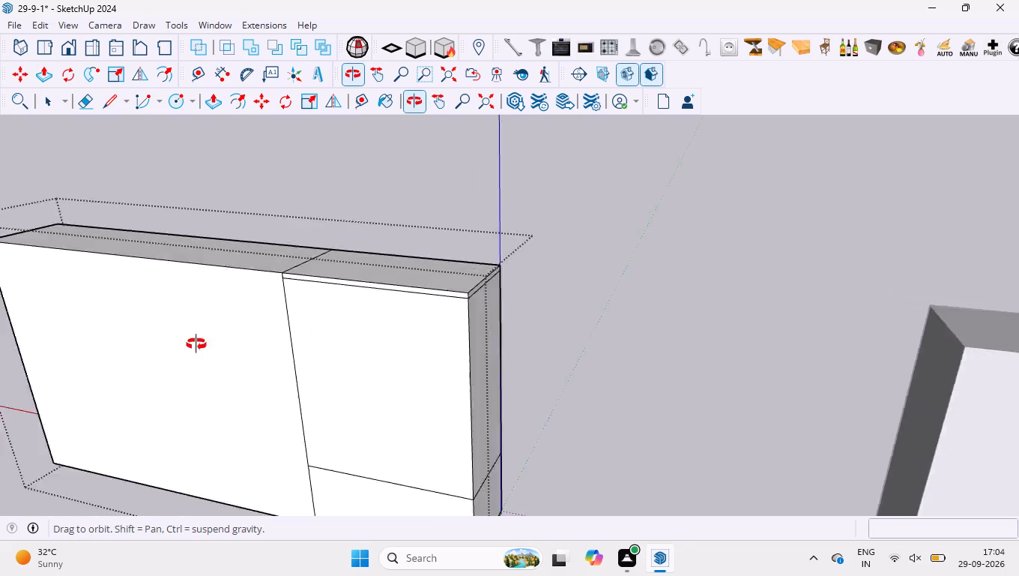
pyautogui.moveTo(196, 344); pyautogui.dragTo(103, 333, button='middle')
pyautogui.scroll(2, 659, 352)
pyautogui.moveTo(651, 366); pyautogui.dragTo(352, 358, button='middle')
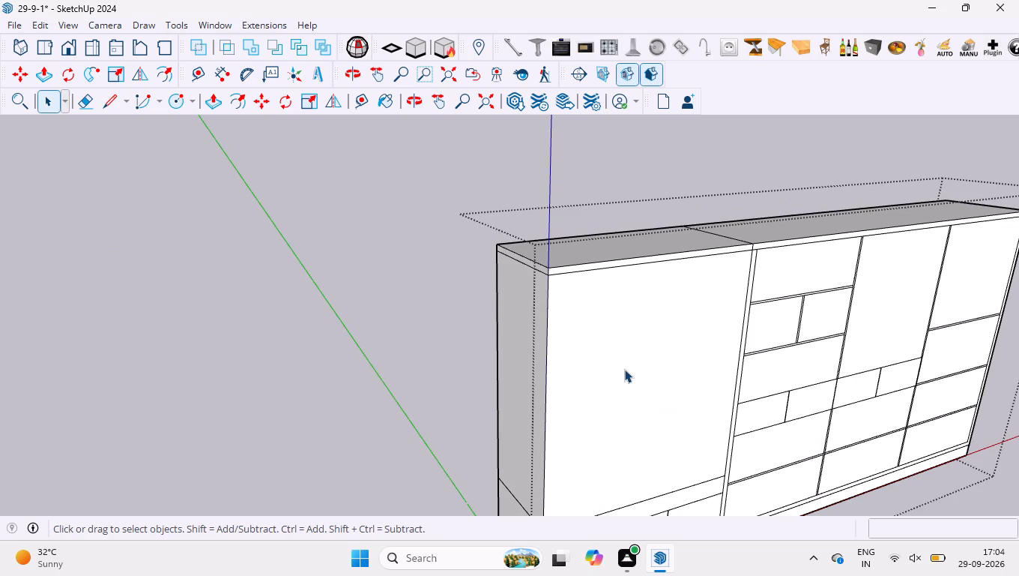
pyautogui.click(624, 369)
pyautogui.press('Delete')
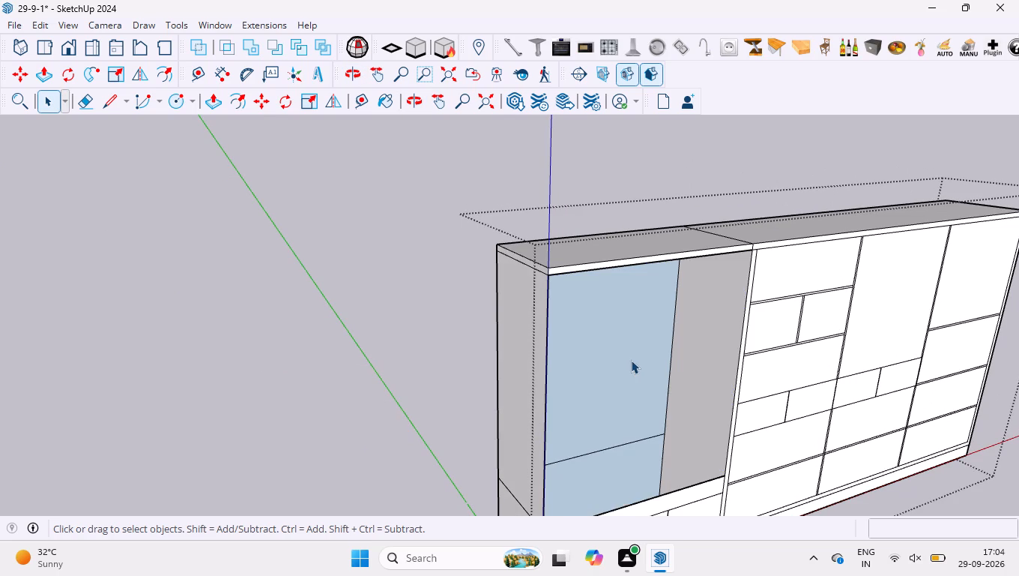
pyautogui.click(630, 360)
pyautogui.press('Delete')
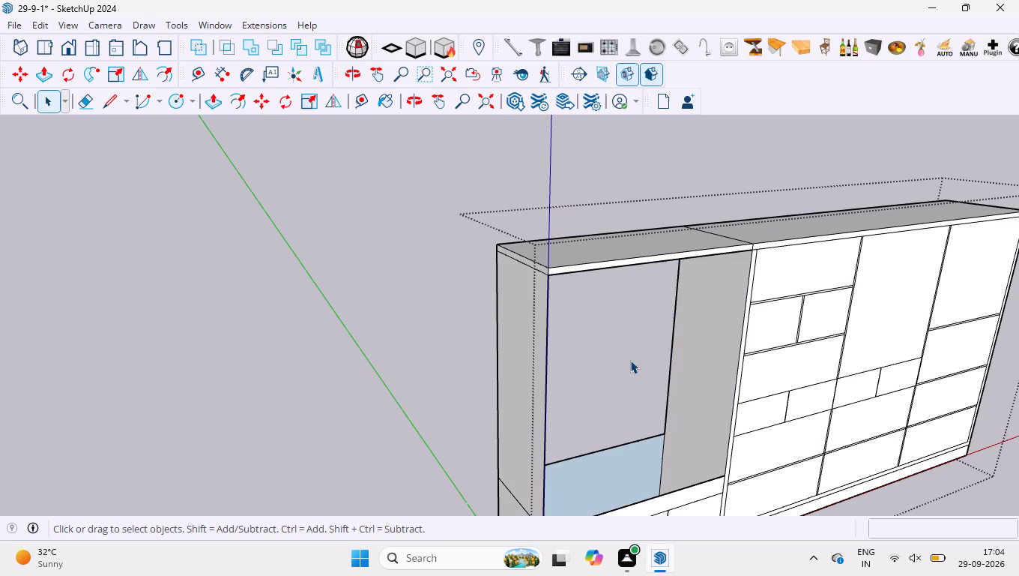
pyautogui.click(513, 401)
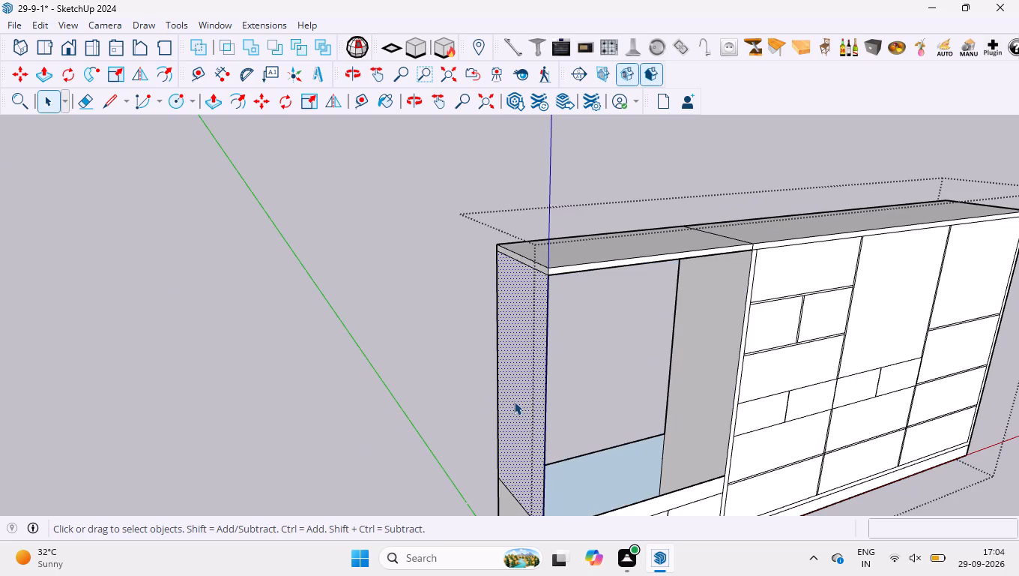
pyautogui.press('Delete')
pyautogui.press('e')
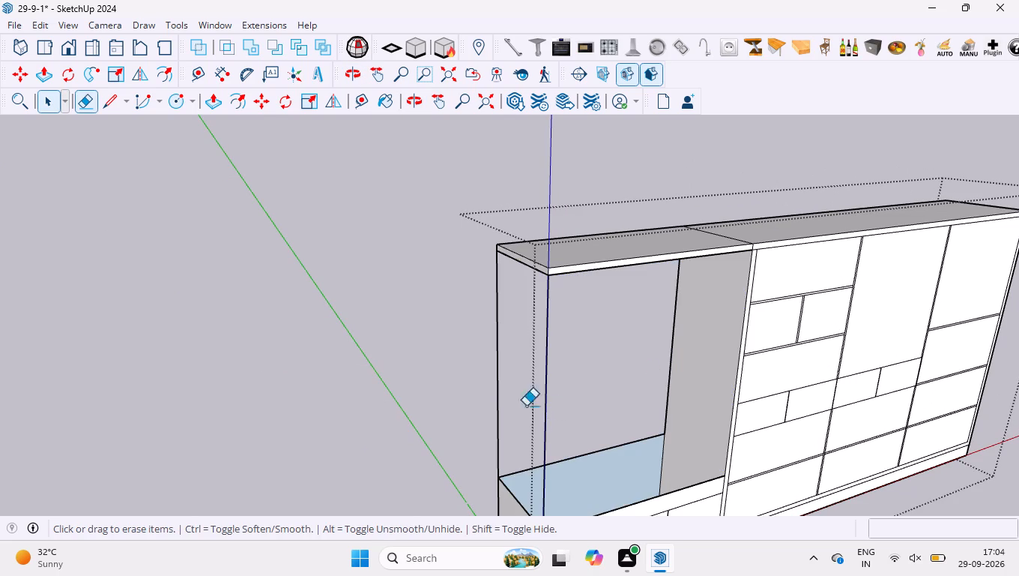
pyautogui.moveTo(471, 369); pyautogui.dragTo(588, 392)
# Close the open top of the low cabinet with a rectangle of about 52.38" by 24".
pyautogui.scroll(-6, 536, 342)
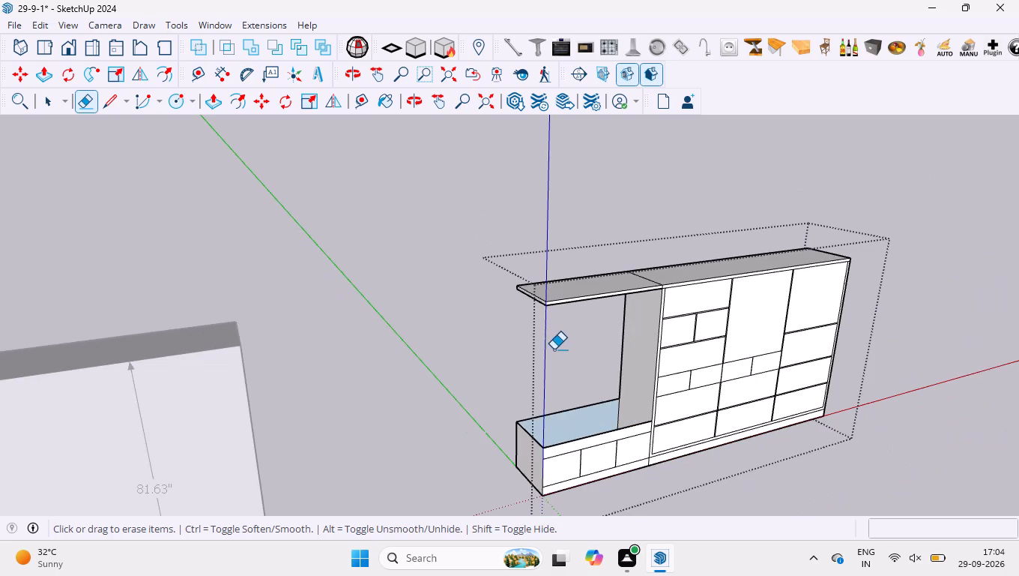
pyautogui.scroll(-3, 550, 340)
pyautogui.scroll(3, 678, 405)
pyautogui.moveTo(635, 415); pyautogui.dragTo(534, 495, button='middle')
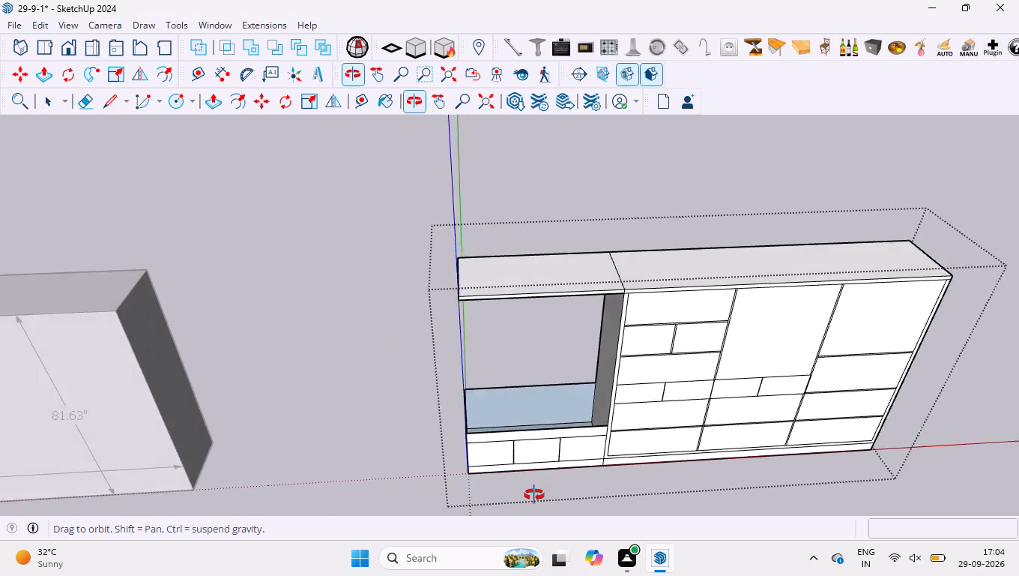
pyautogui.moveTo(534, 495); pyautogui.dragTo(533, 494, button='middle')
pyautogui.scroll(8, 484, 370)
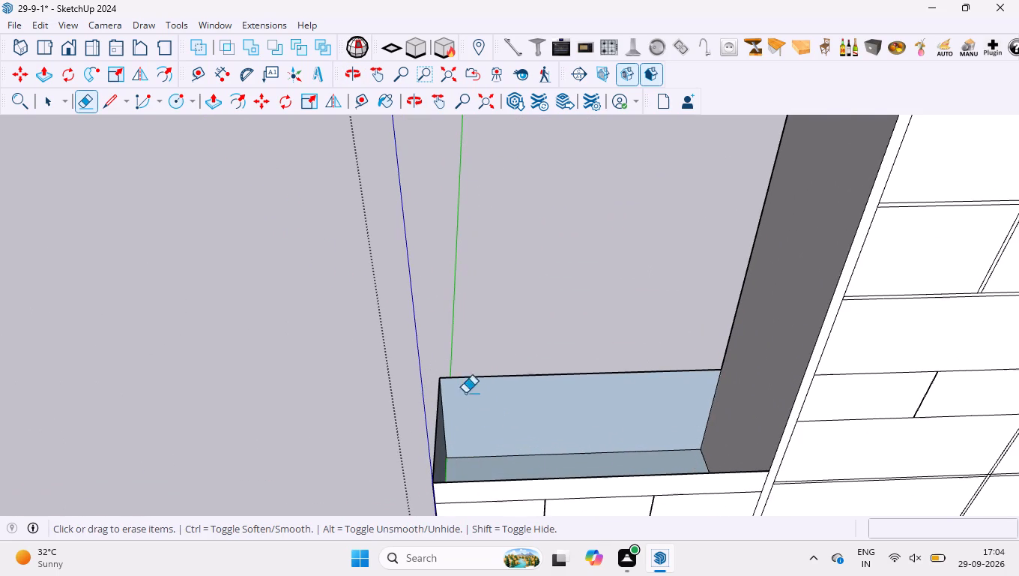
pyautogui.press('r')
pyautogui.click(439, 376)
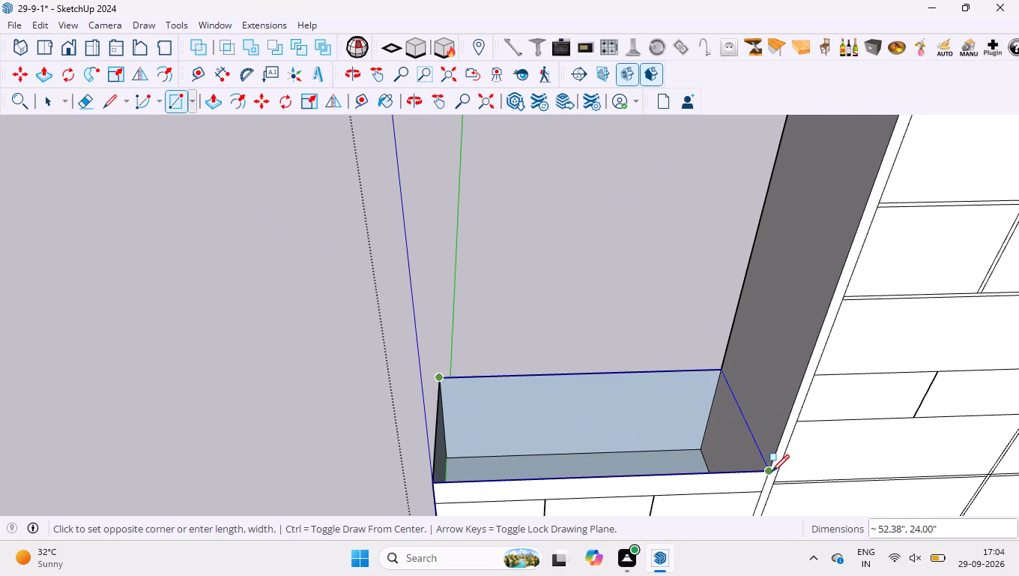
pyautogui.click(772, 472)
pyautogui.press('space')
# Close the underside of the overhanging top panel with a rectangle of about 52.38" by 24".
pyautogui.scroll(-9, 588, 388)
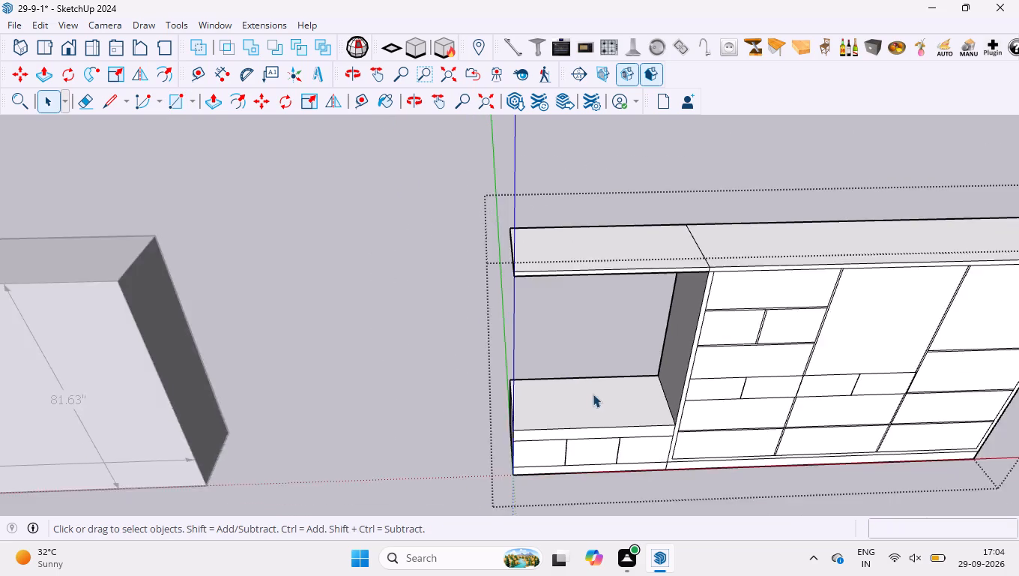
pyautogui.scroll(-5, 593, 394)
pyautogui.moveTo(599, 405); pyautogui.dragTo(636, 260, button='middle')
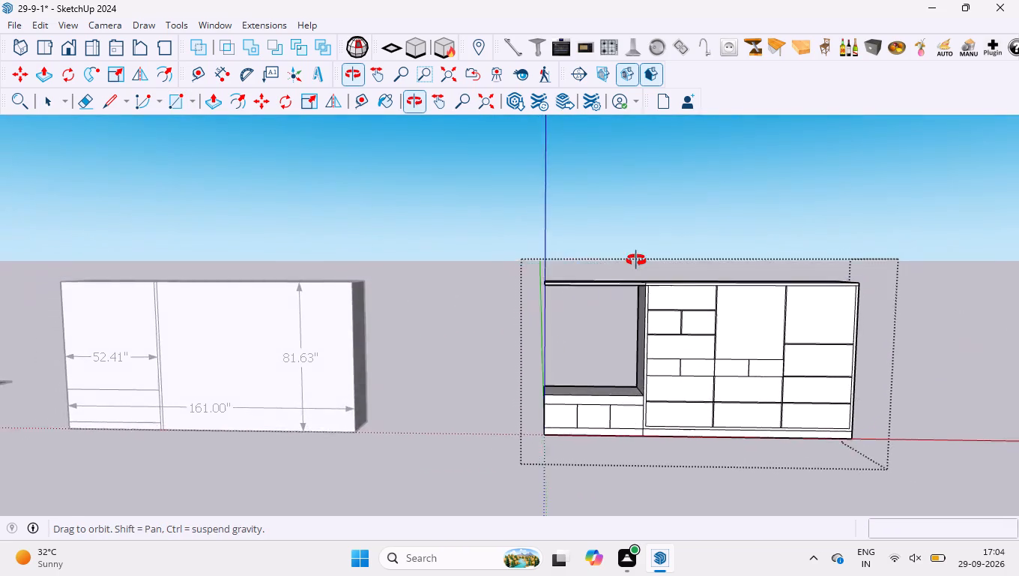
pyautogui.moveTo(636, 260); pyautogui.dragTo(721, 130, button='middle')
pyautogui.scroll(4, 680, 289)
pyautogui.moveTo(644, 333); pyautogui.dragTo(617, 214, button='middle')
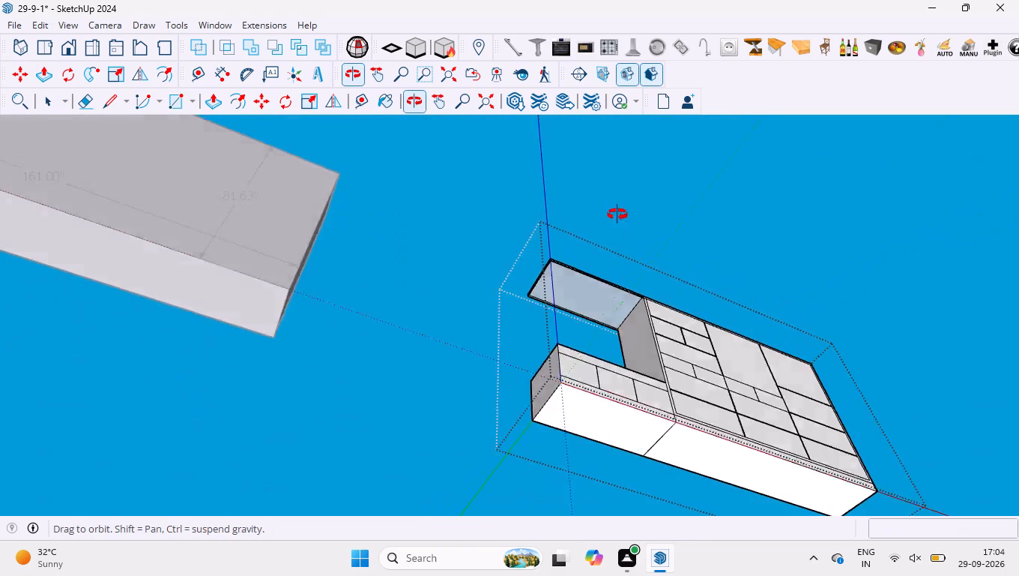
pyautogui.moveTo(617, 214); pyautogui.dragTo(617, 214, button='middle')
pyautogui.scroll(12, 634, 320)
pyautogui.scroll(-1, 581, 327)
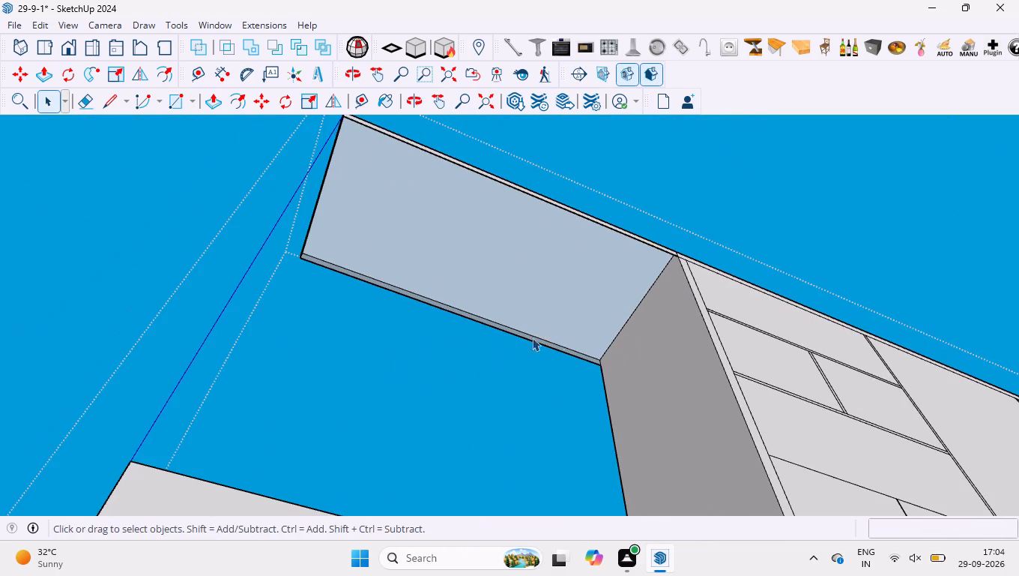
pyautogui.press('r')
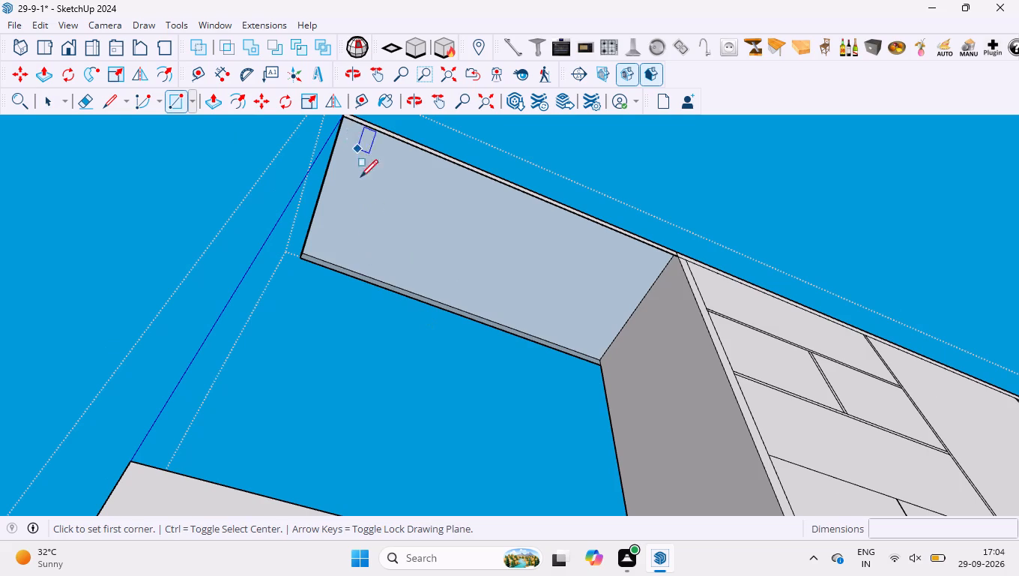
pyautogui.scroll(-3, 362, 190)
pyautogui.scroll(6, 348, 121)
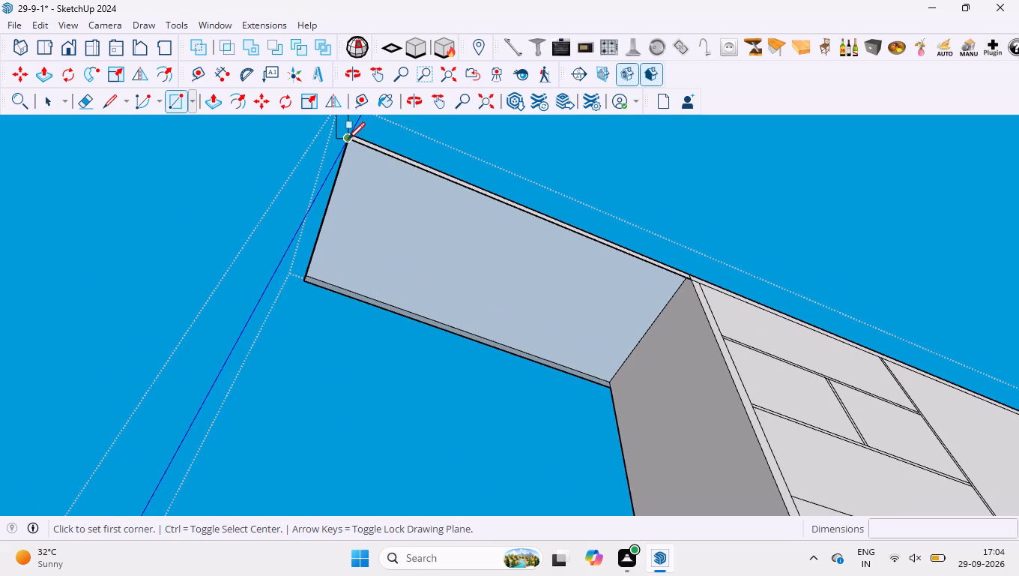
pyautogui.click(348, 139)
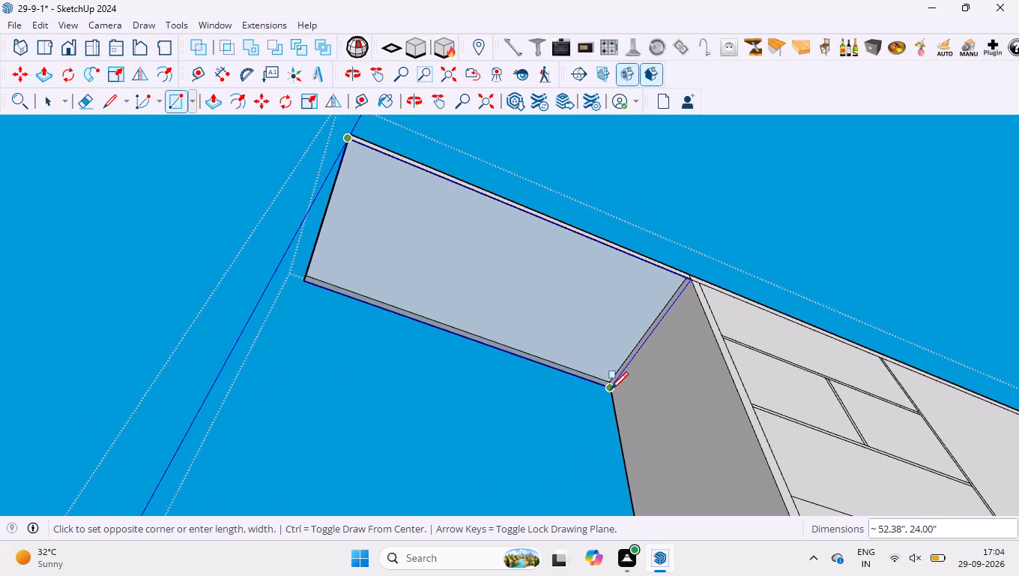
pyautogui.click(610, 389)
pyautogui.press('space')
# Erase the short vertical line crossing the top band's front face above the main partition.
pyautogui.scroll(-4, 561, 325)
pyautogui.moveTo(581, 328); pyautogui.dragTo(560, 388, button='middle')
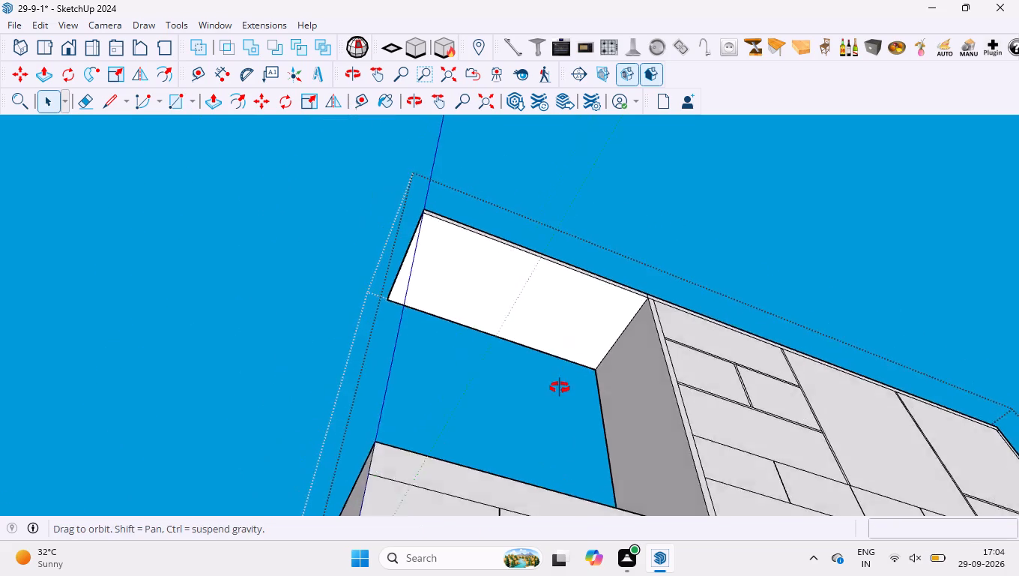
pyautogui.moveTo(560, 388); pyautogui.dragTo(531, 524, button='middle')
pyautogui.scroll(7, 671, 333)
pyautogui.scroll(-8, 540, 300)
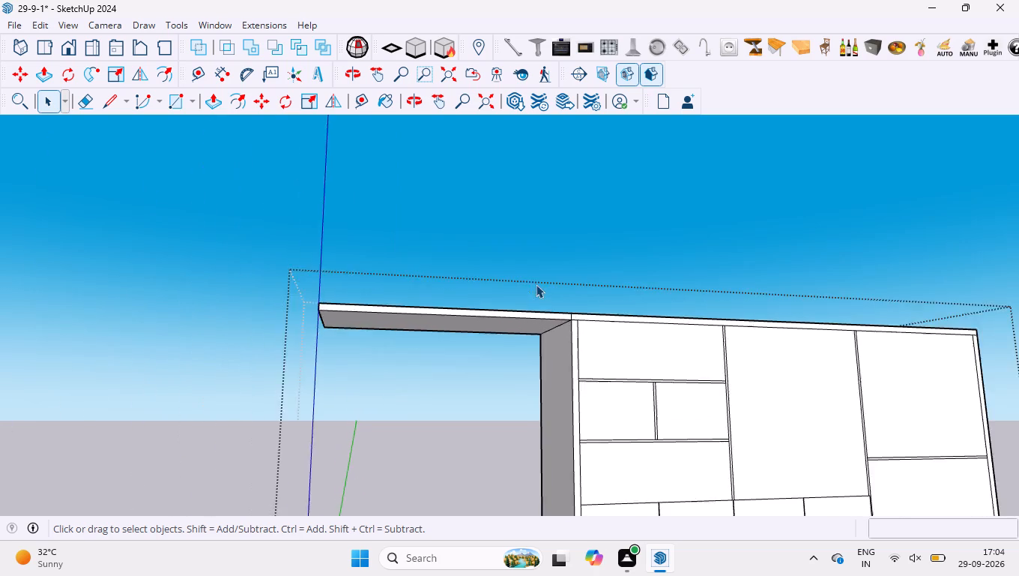
pyautogui.scroll(-4, 536, 284)
pyautogui.scroll(20, 612, 319)
pyautogui.scroll(2, 612, 319)
pyautogui.press('e')
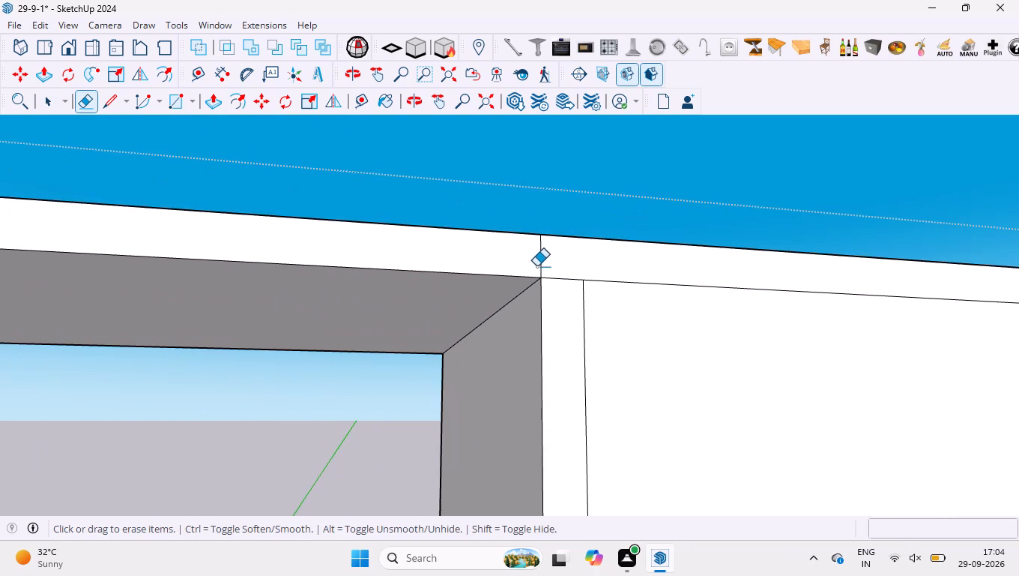
pyautogui.moveTo(536, 266); pyautogui.dragTo(550, 262)
# Erase the short vertical line crossing the bottom plinth band's front face below the main partition.
pyautogui.scroll(-9, 530, 254)
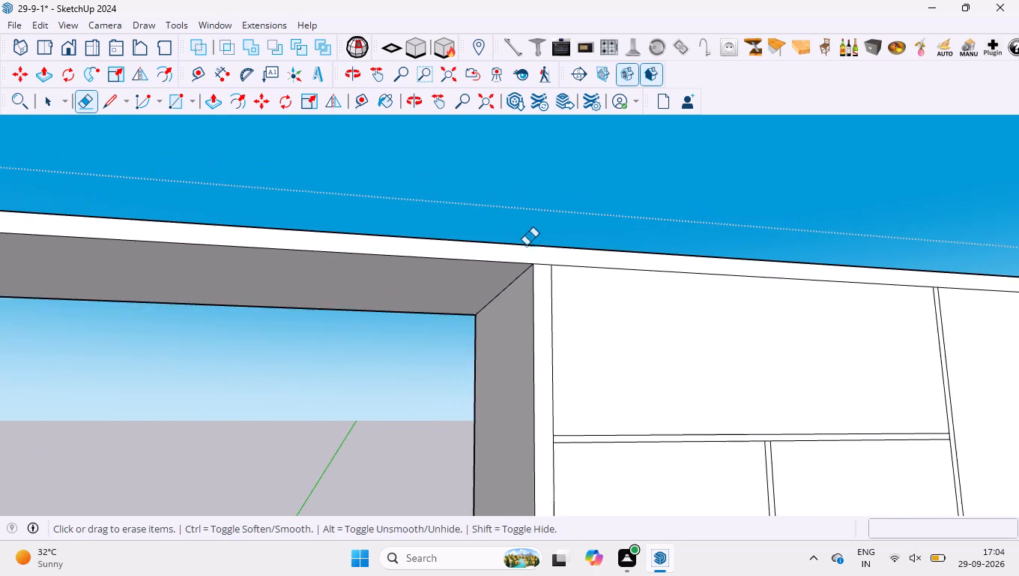
pyautogui.scroll(-17, 526, 245)
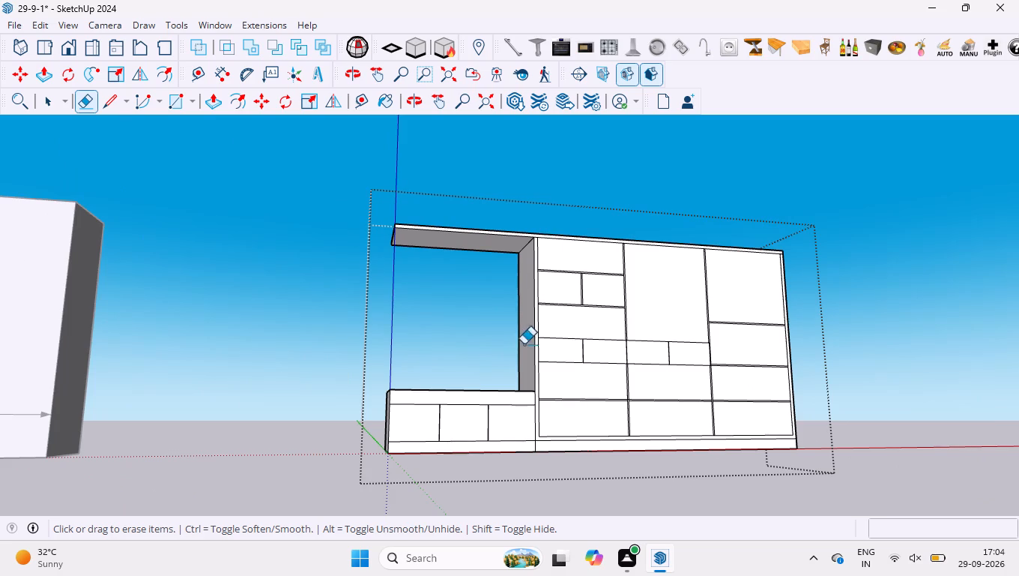
pyautogui.scroll(2, 886, 411)
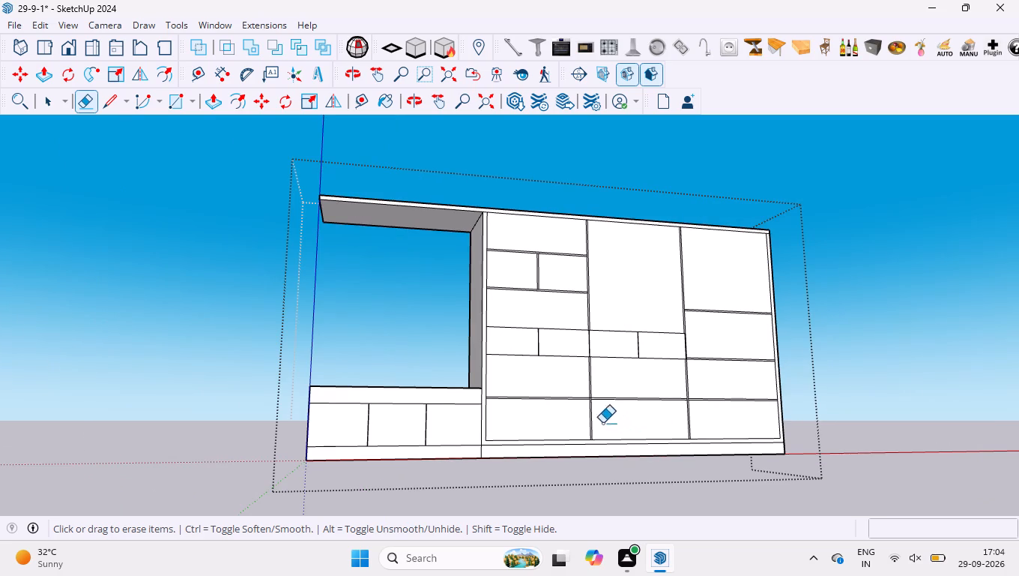
pyautogui.scroll(3, 442, 484)
pyautogui.scroll(8, 479, 342)
pyautogui.scroll(-4, 488, 340)
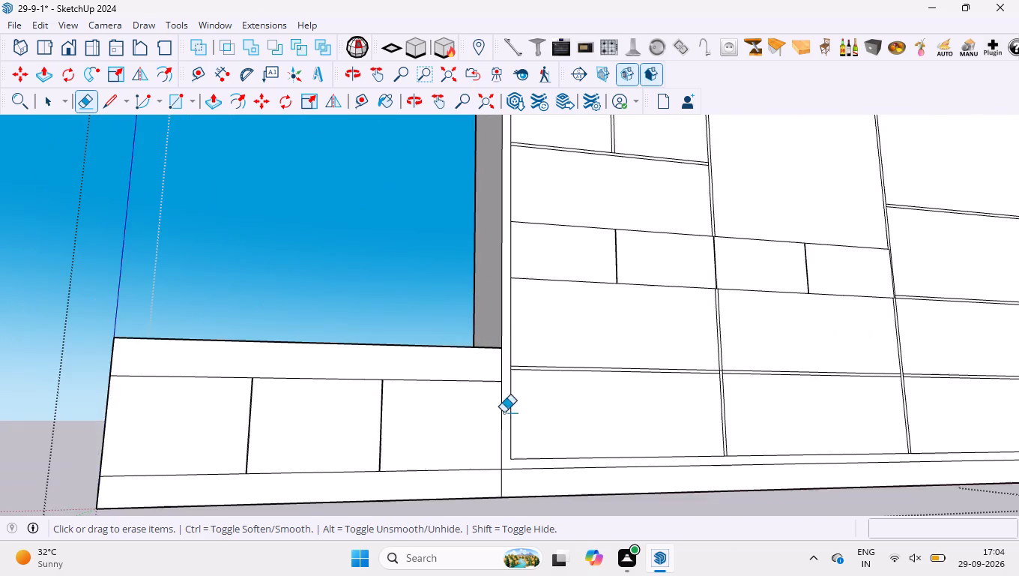
pyautogui.scroll(-5, 526, 349)
pyautogui.scroll(14, 520, 448)
pyautogui.moveTo(494, 435); pyautogui.dragTo(542, 432)
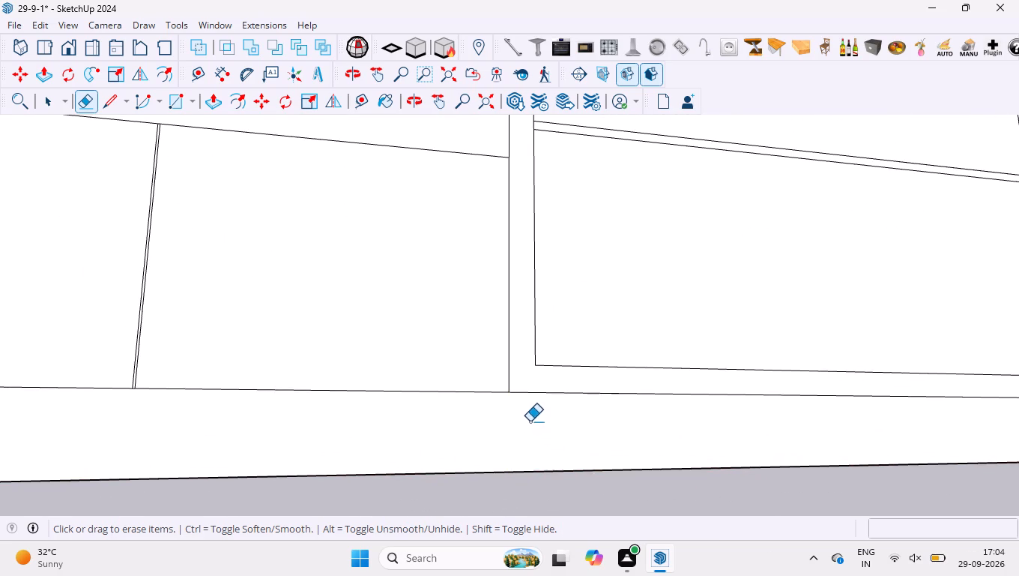
# Examine the wardrobe's front and the partition and shelf intersections around the lower middle compartments.
pyautogui.scroll(-20, 492, 373)
pyautogui.scroll(-5, 461, 338)
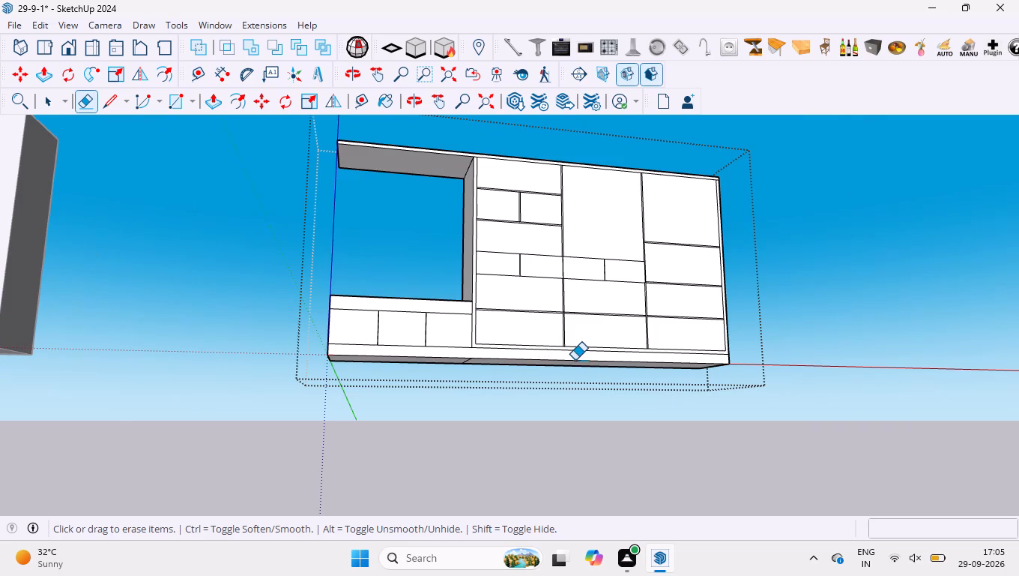
pyautogui.scroll(-1, 575, 360)
pyautogui.moveTo(593, 347); pyautogui.dragTo(566, 444, button='middle')
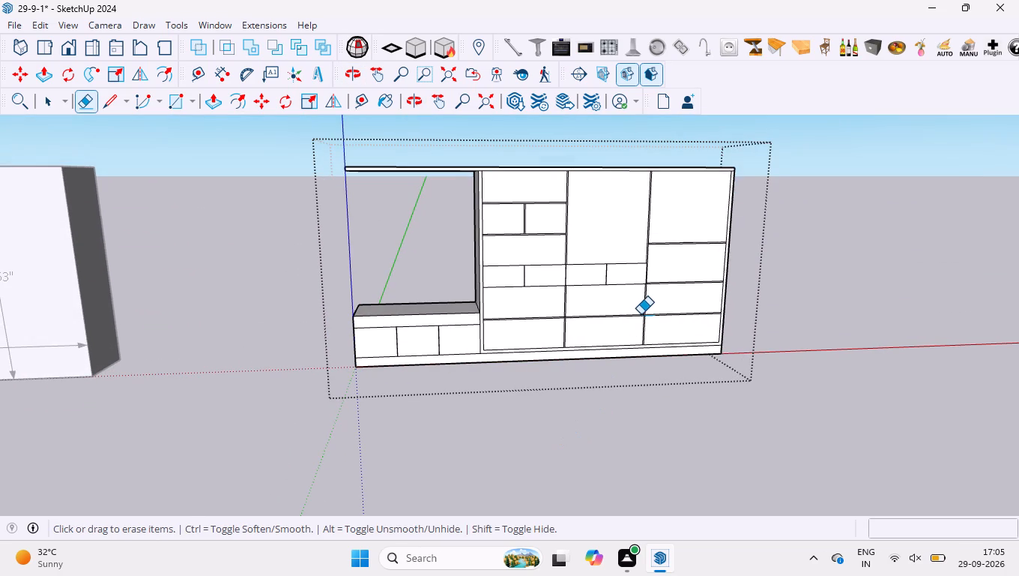
pyautogui.scroll(6, 644, 314)
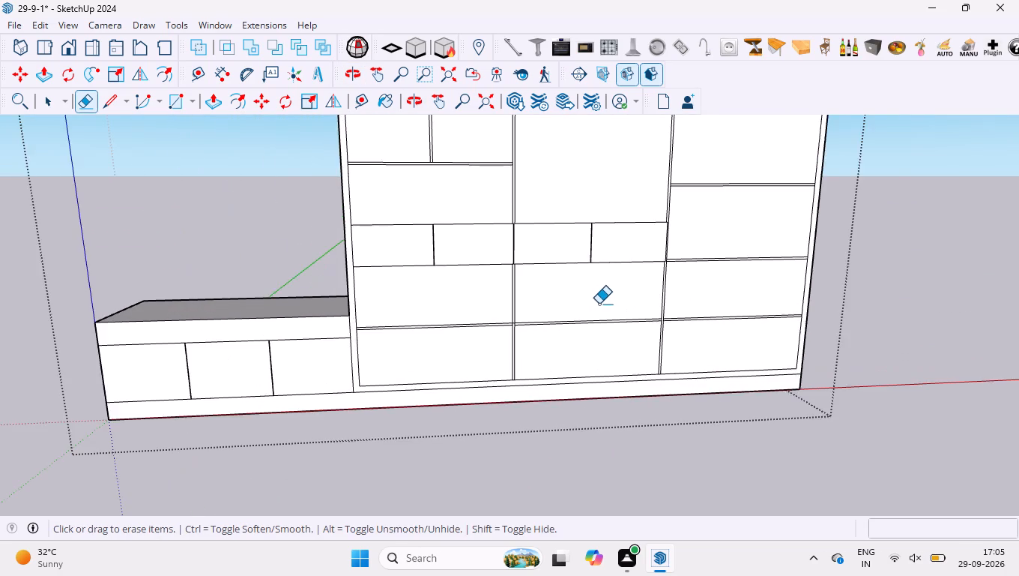
pyautogui.scroll(13, 599, 304)
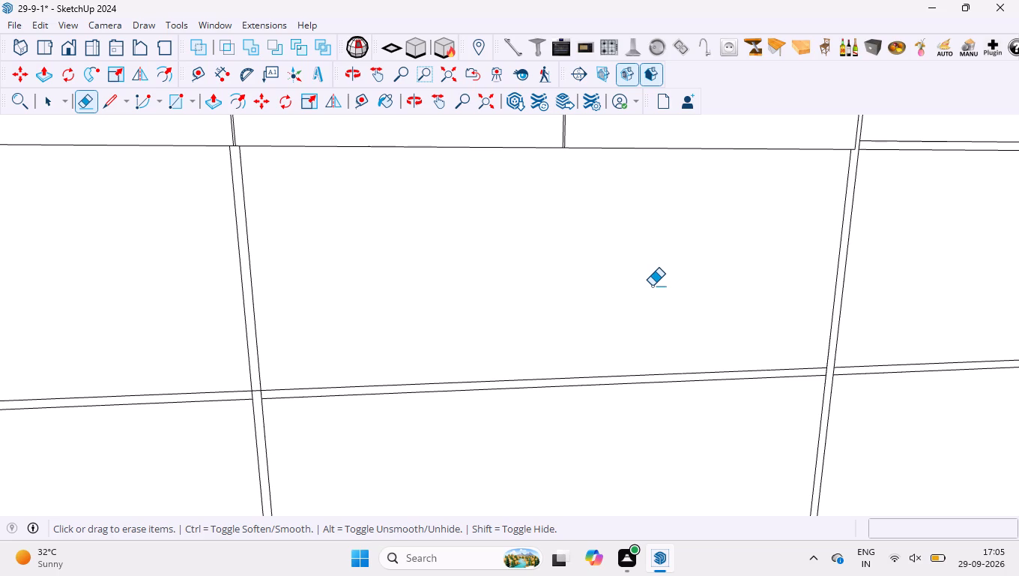
# Erase the short shelf line segment crossing the front of the vertical partition between the left and middle bays.
pyautogui.scroll(5, 318, 396)
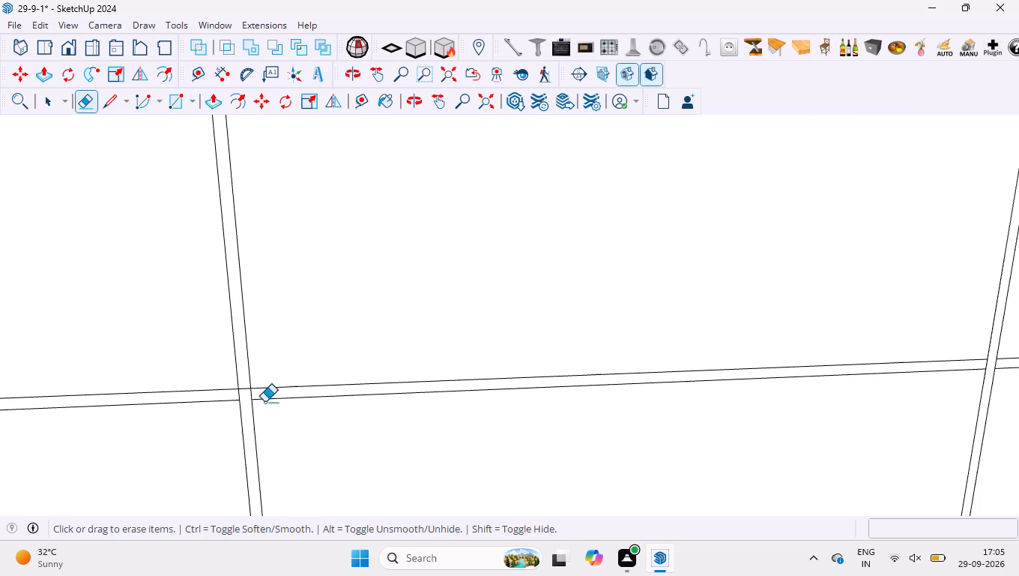
pyautogui.scroll(8, 264, 402)
pyautogui.scroll(7, 212, 372)
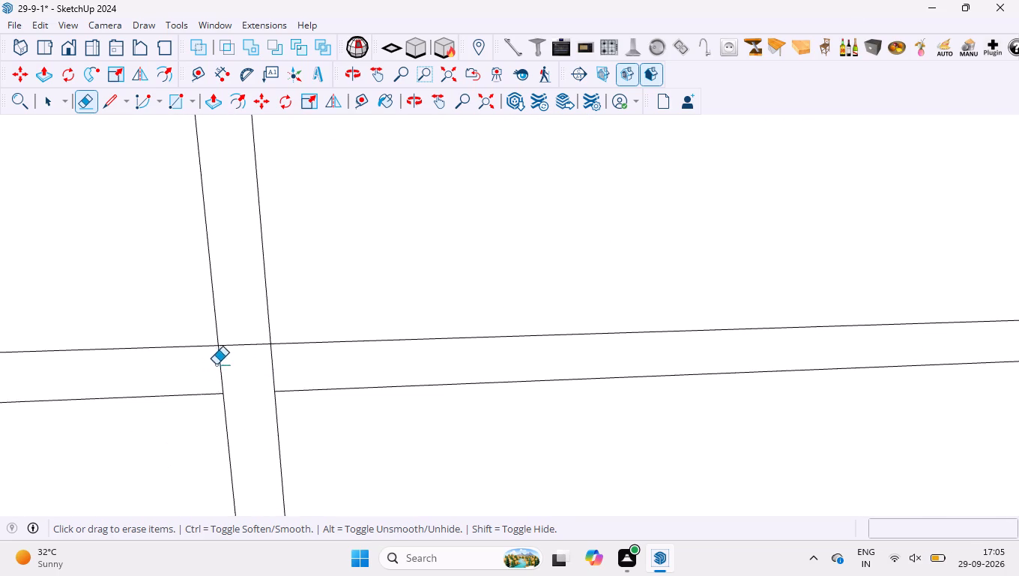
pyautogui.scroll(3, 216, 364)
pyautogui.moveTo(264, 322); pyautogui.dragTo(261, 367)
pyautogui.press('space')
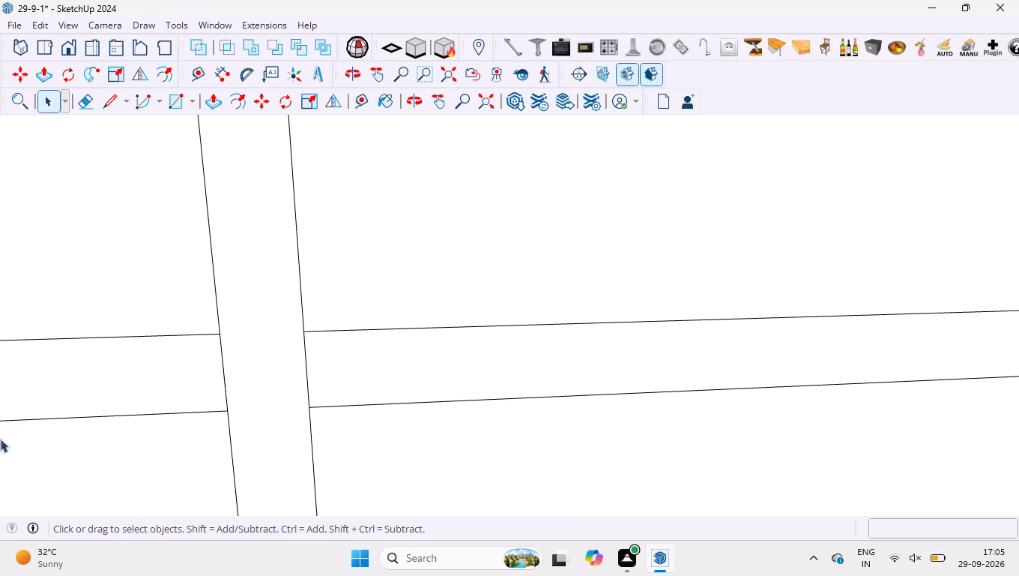
# Draw a vertical line about 13.56" long in the middle bay, from the centre of the narrow divider's bottom down to the shelf.
pyautogui.scroll(-20, 147, 345)
pyautogui.scroll(-7, 147, 345)
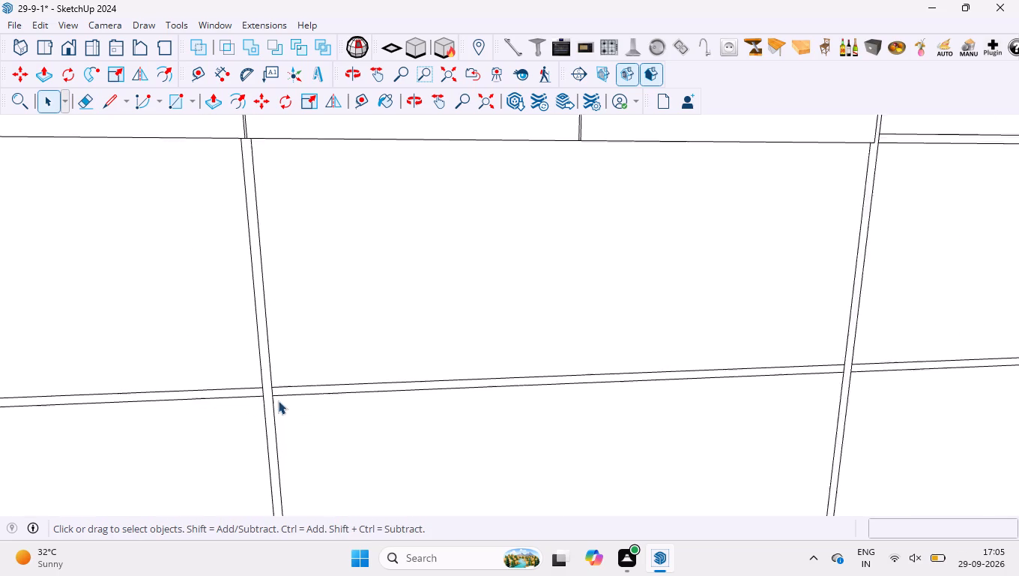
pyautogui.scroll(-10, 278, 400)
pyautogui.scroll(8, 423, 227)
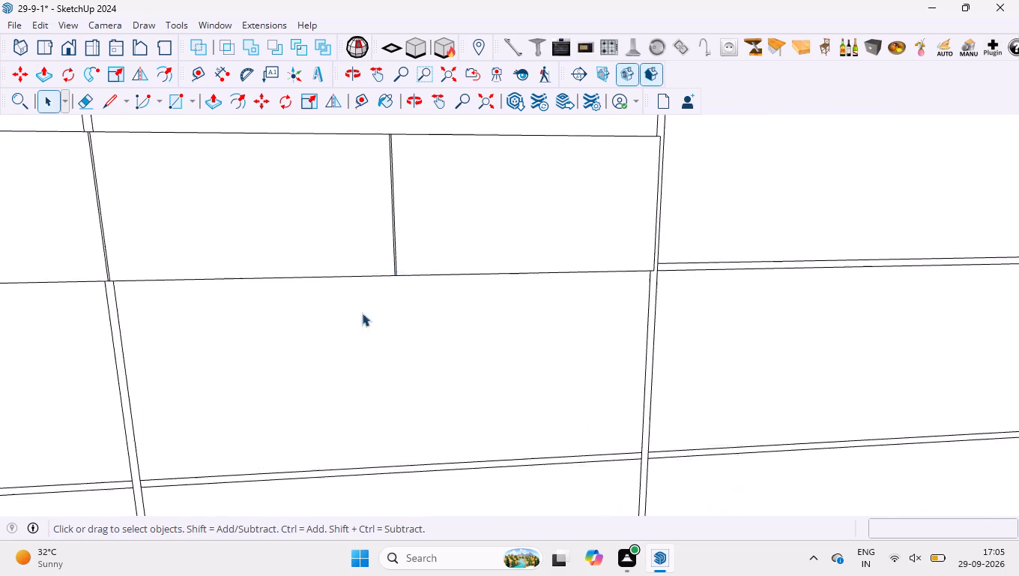
pyautogui.scroll(8, 362, 313)
pyautogui.scroll(15, 445, 256)
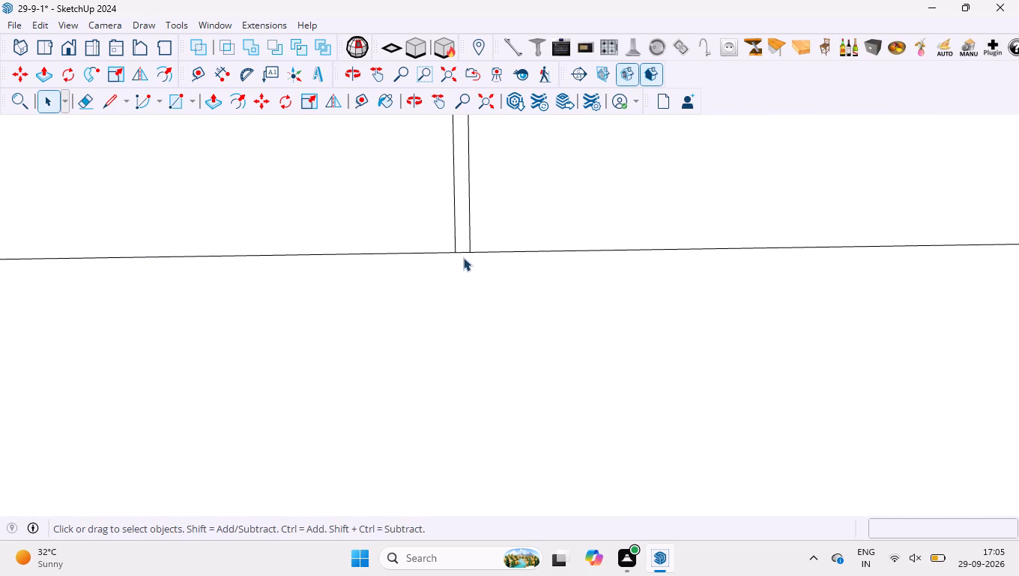
pyautogui.scroll(9, 463, 257)
pyautogui.press('l')
pyautogui.moveTo(468, 244); pyautogui.dragTo(465, 256)
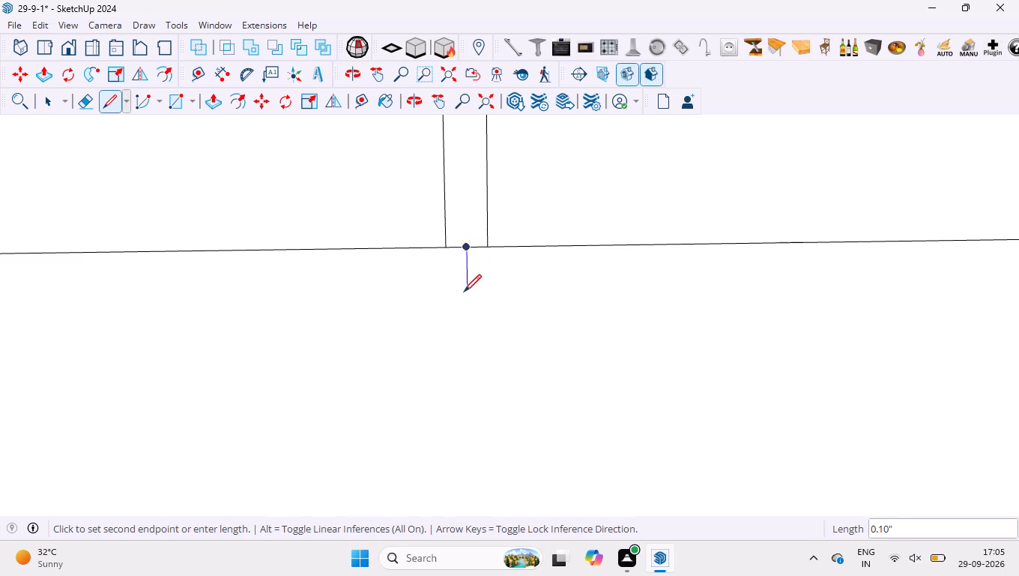
pyautogui.scroll(-20, 464, 277)
pyautogui.scroll(-10, 464, 277)
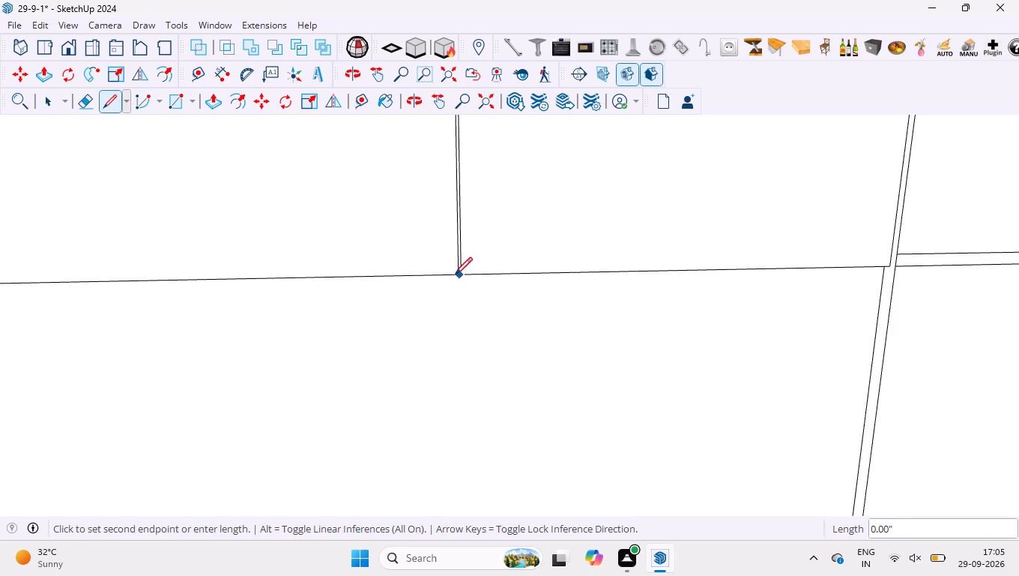
pyautogui.scroll(-10, 455, 274)
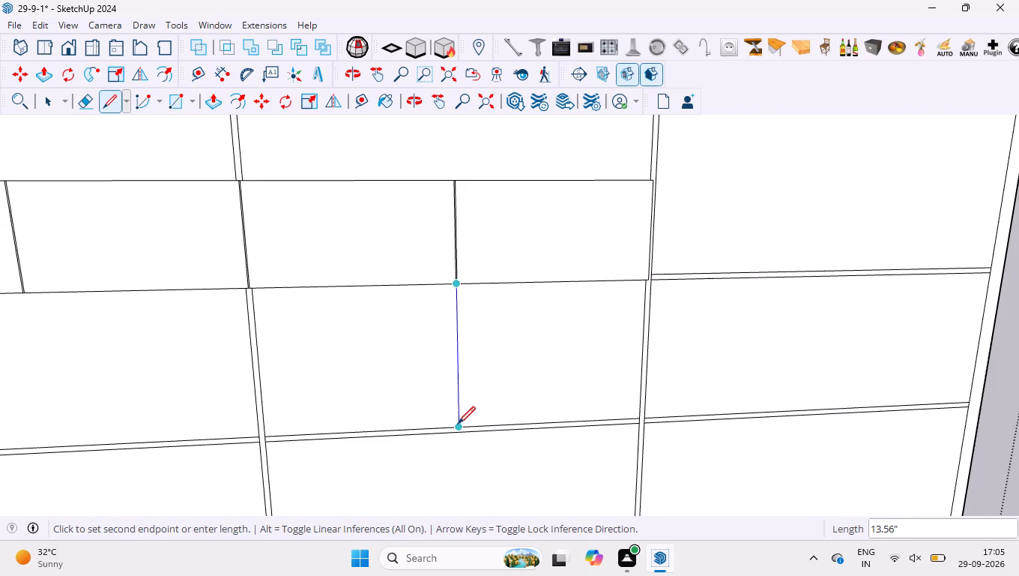
pyautogui.click(458, 424)
pyautogui.scroll(-3, 536, 318)
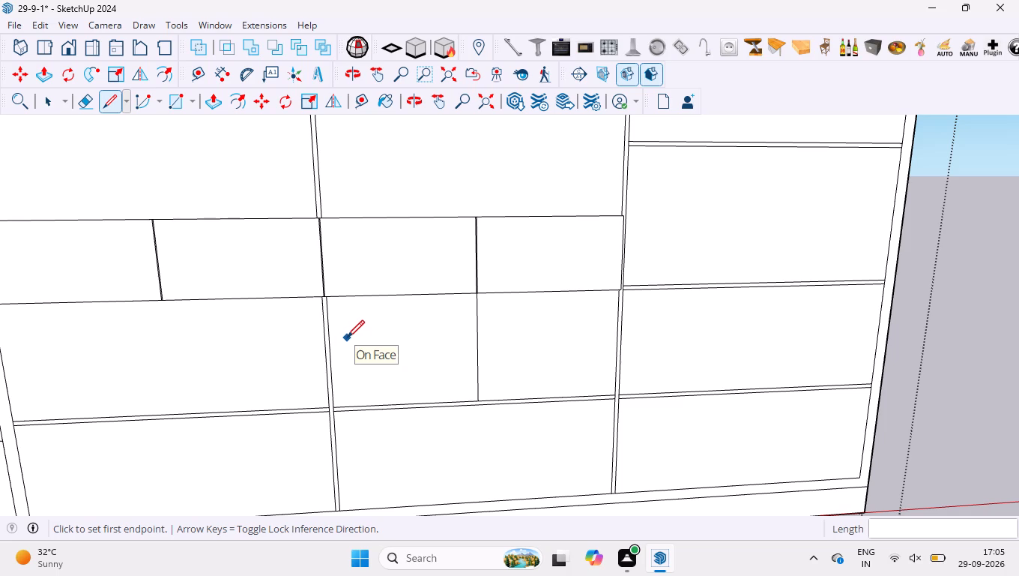
# Draw a vertical line in the left bay from the centre of the narrow divider's bottom down to the shelf below.
pyautogui.scroll(10, 158, 298)
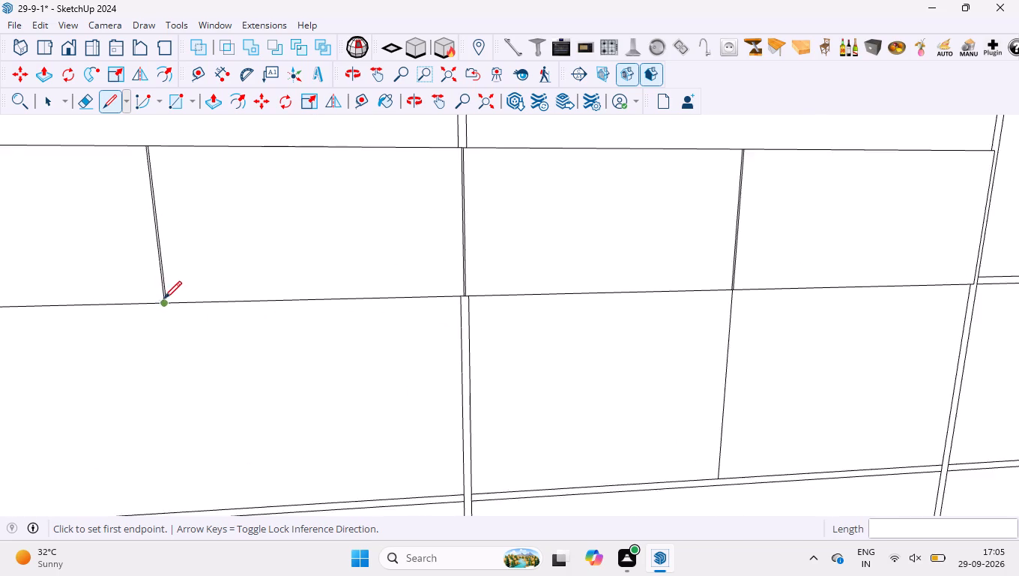
pyautogui.scroll(20, 164, 298)
pyautogui.scroll(12, 164, 298)
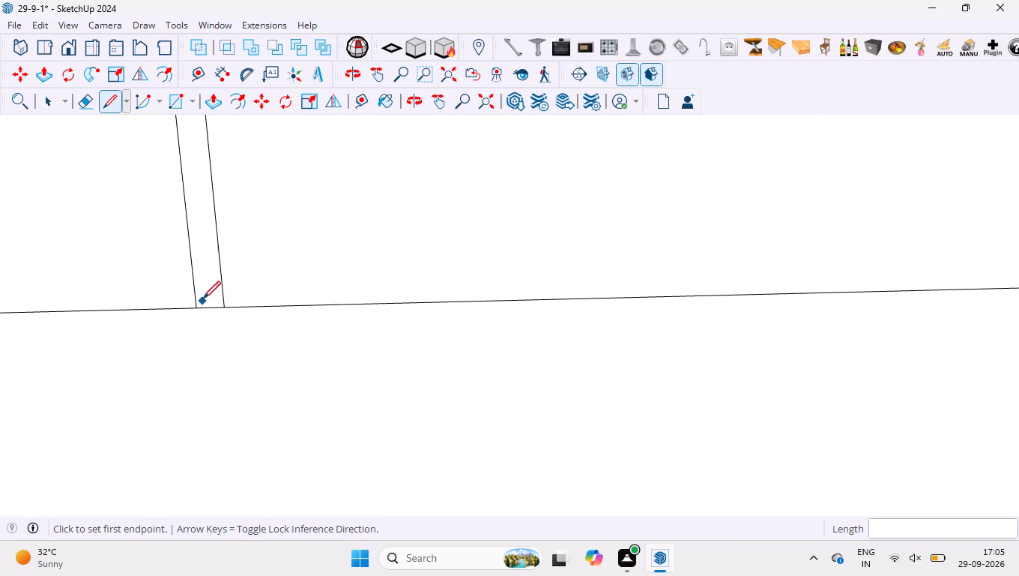
pyautogui.scroll(5, 203, 298)
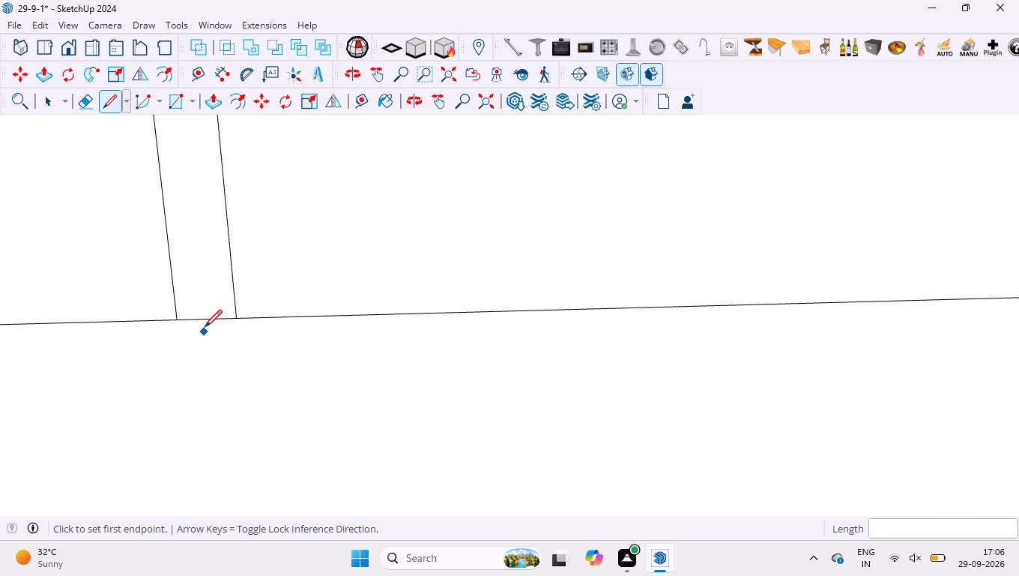
pyautogui.click(208, 319)
pyautogui.scroll(-6, 205, 346)
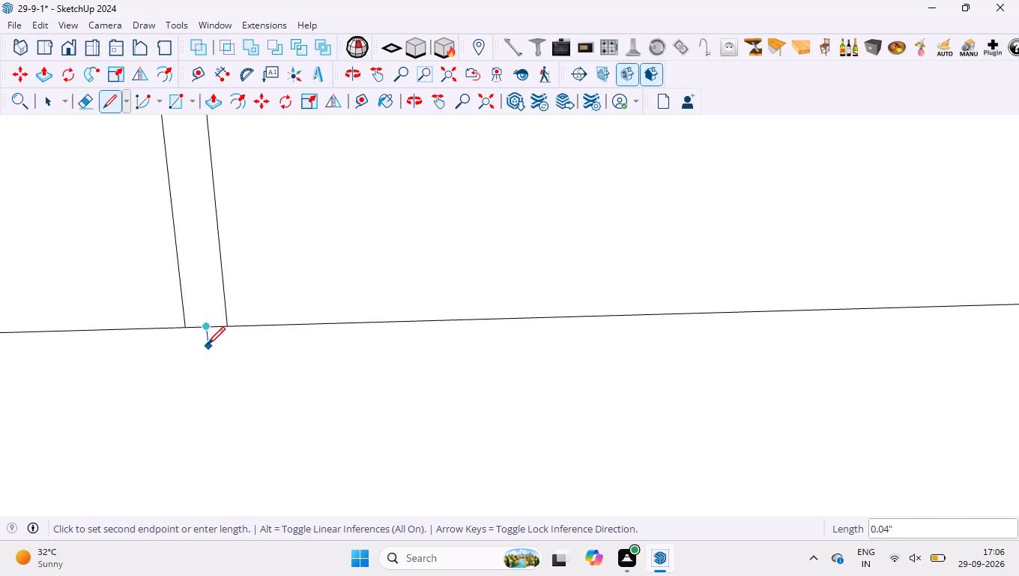
pyautogui.scroll(-8, 208, 344)
pyautogui.scroll(-18, 208, 344)
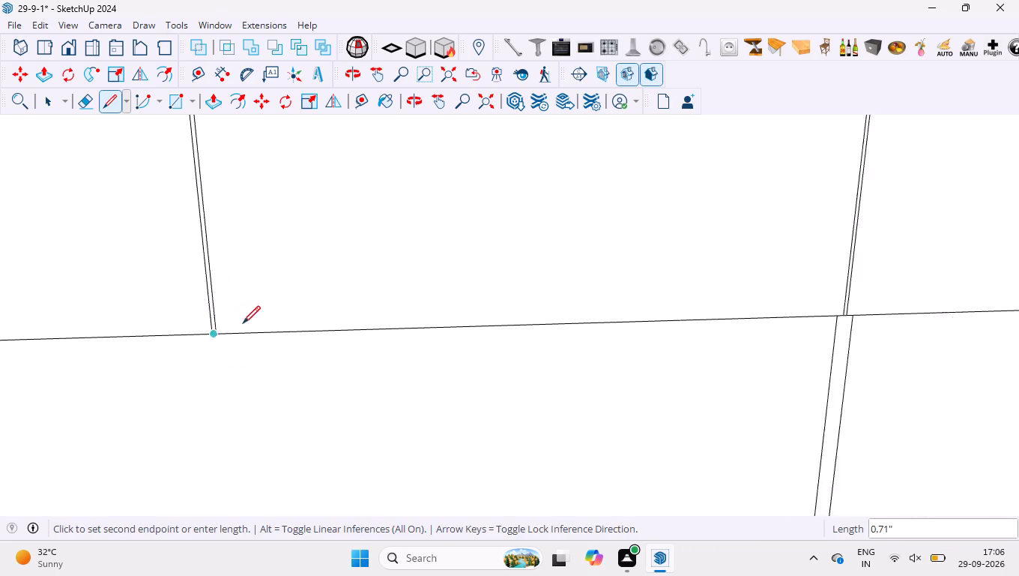
pyautogui.scroll(-17, 243, 323)
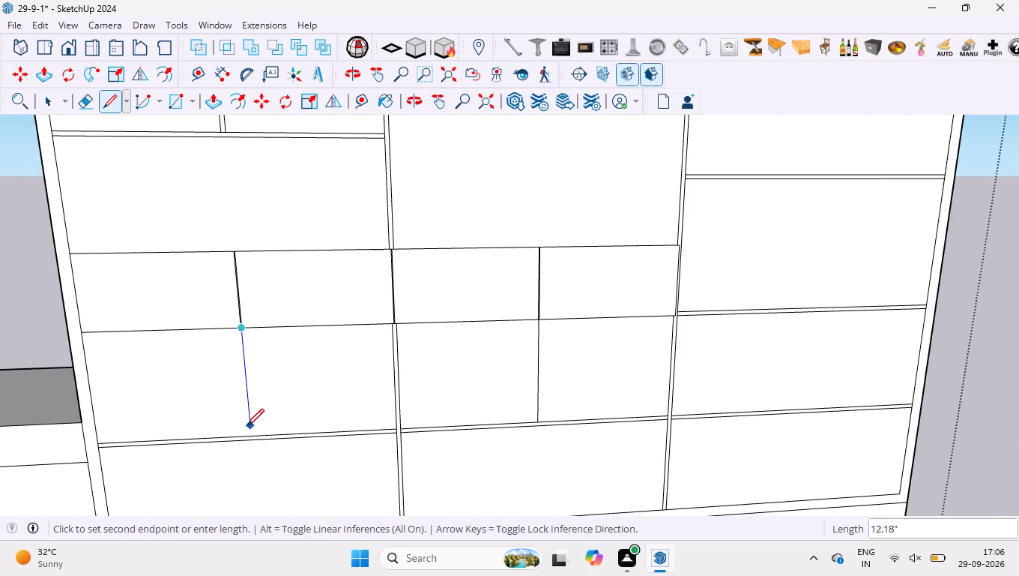
pyautogui.click(250, 432)
pyautogui.press('space')
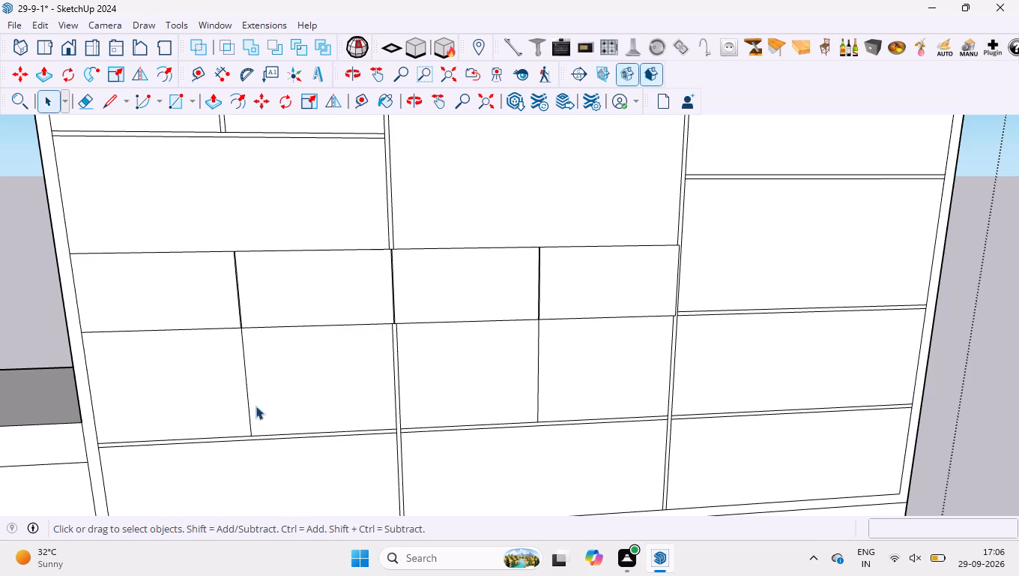
# Copy the left bay's new vertical centre line 0.25" to its left.
pyautogui.click(246, 388)
pyautogui.scroll(1, 256, 391)
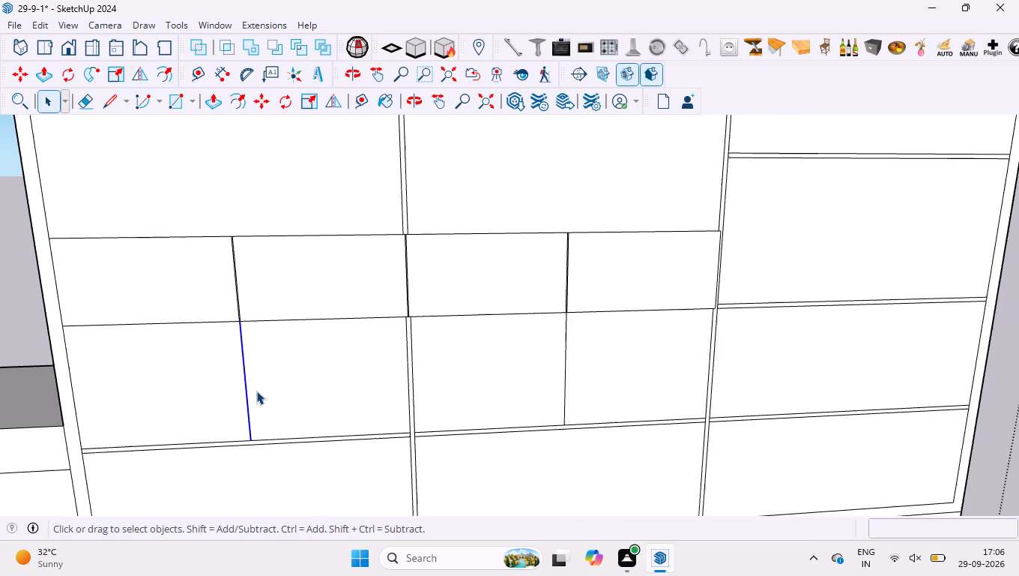
pyautogui.scroll(1, 256, 391)
pyautogui.press('m')
pyautogui.click(245, 409)
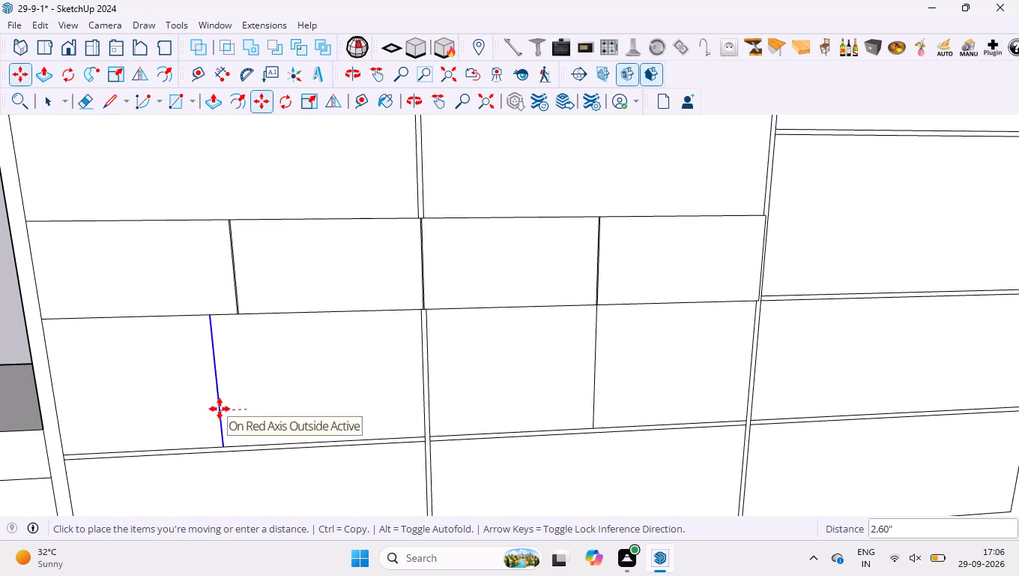
pyautogui.write('0.25')
pyautogui.press('Return')
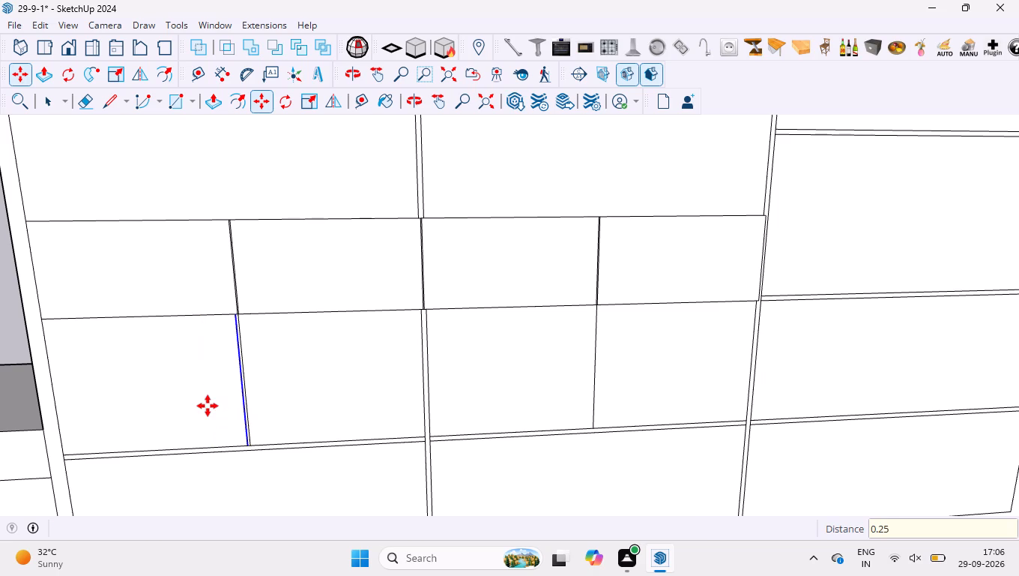
# Copy the offset line 0.5" to the right across the centre line, forming the partition's other edge.
pyautogui.scroll(20, 228, 359)
pyautogui.scroll(1, 228, 359)
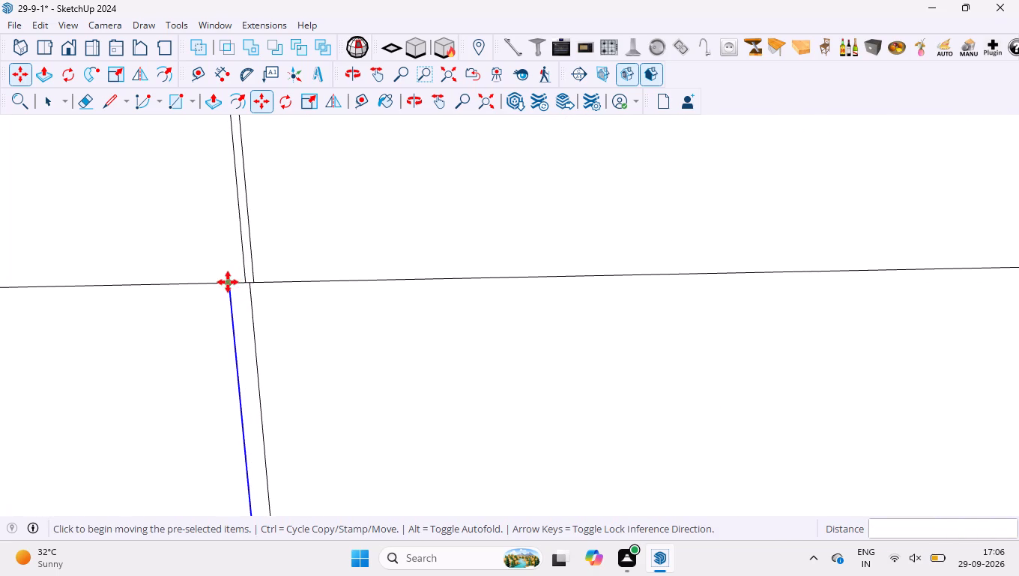
pyautogui.click(226, 282)
pyautogui.write('0.5')
pyautogui.press('Return')
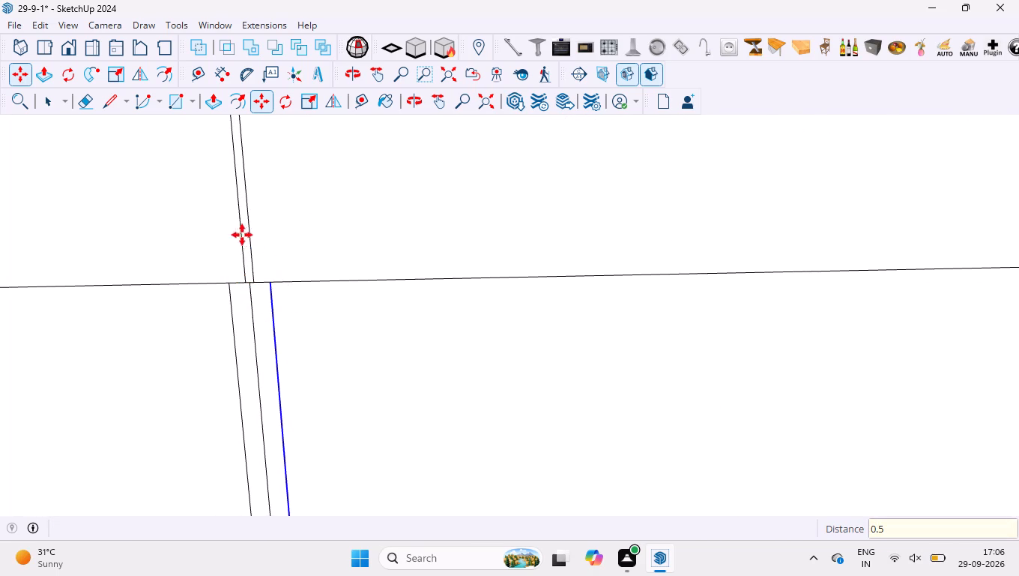
pyautogui.press('space')
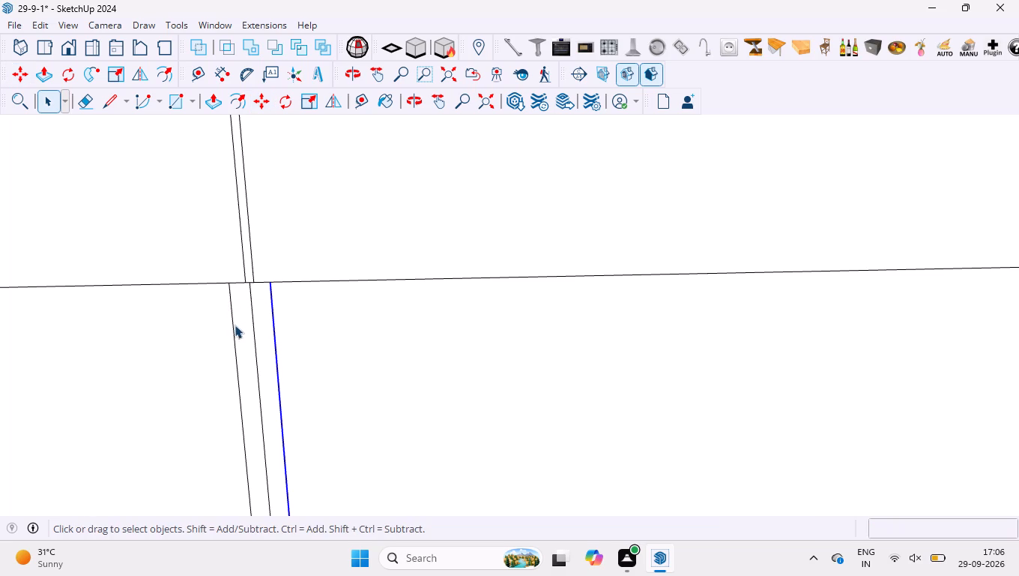
# Copy both partition edge lines about 35.44" along the red axis onto the middle bay's vertical centre line.
pyautogui.keyDown('ctrl'); pyautogui.click(233, 328); pyautogui.keyUp('ctrl')
pyautogui.press('m')
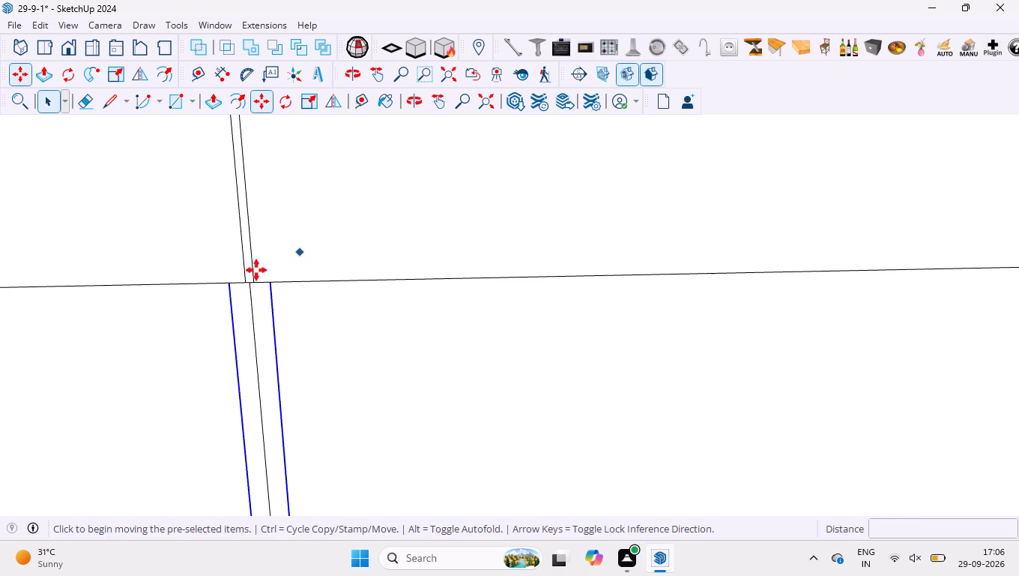
pyautogui.scroll(13, 241, 277)
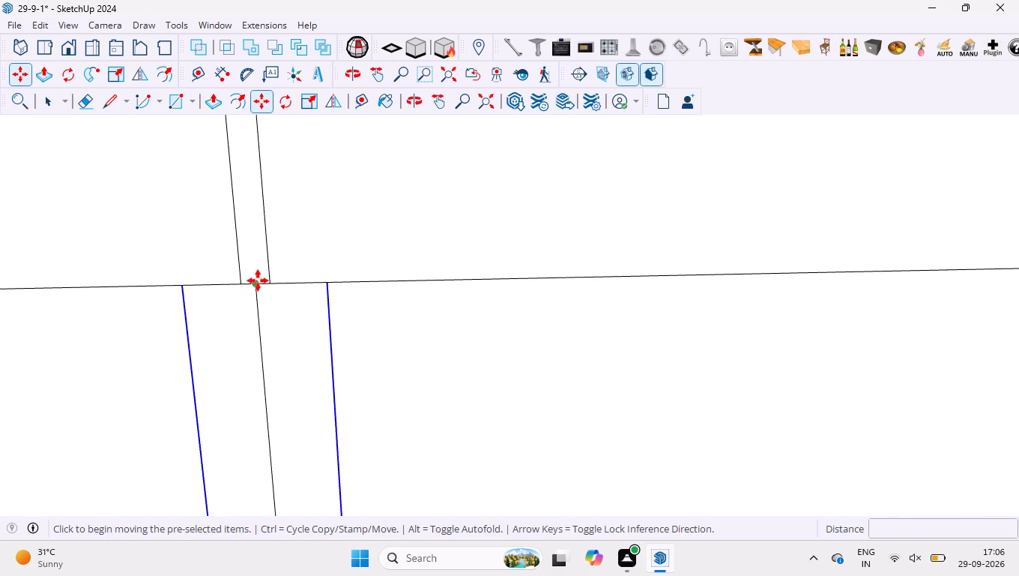
pyautogui.click(256, 281)
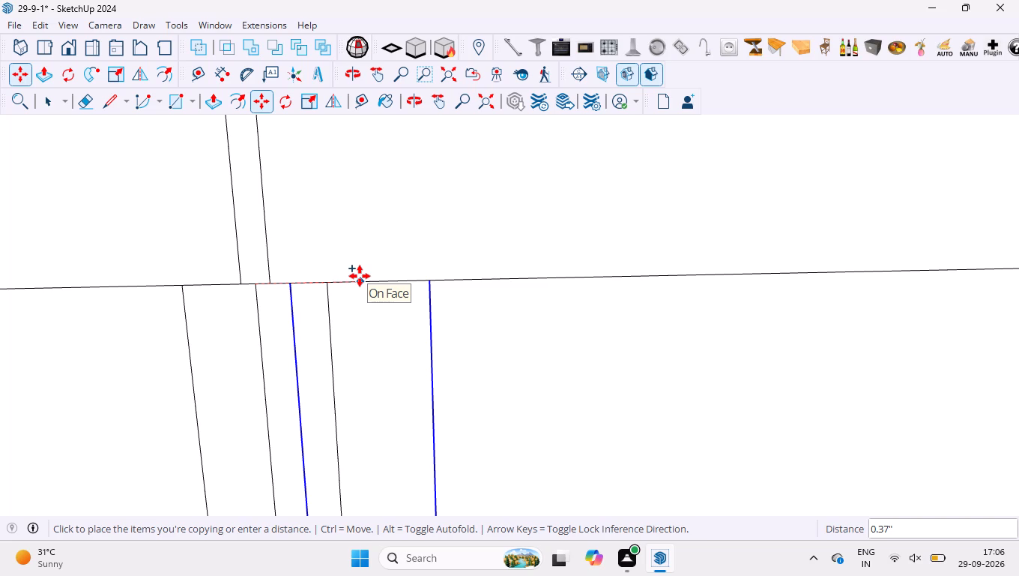
pyautogui.press('Right')
pyautogui.scroll(-15, 330, 290)
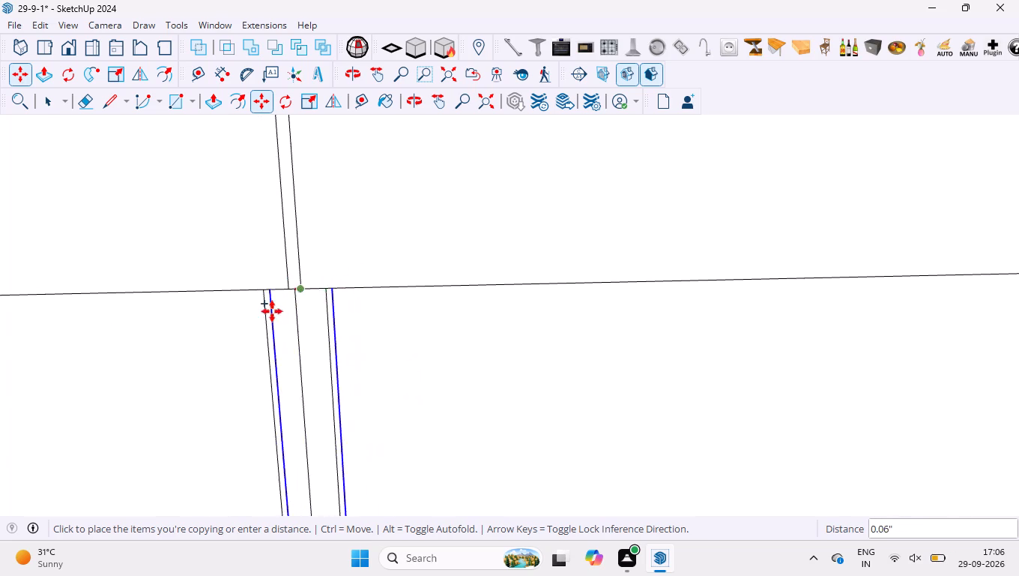
pyautogui.scroll(-19, 154, 274)
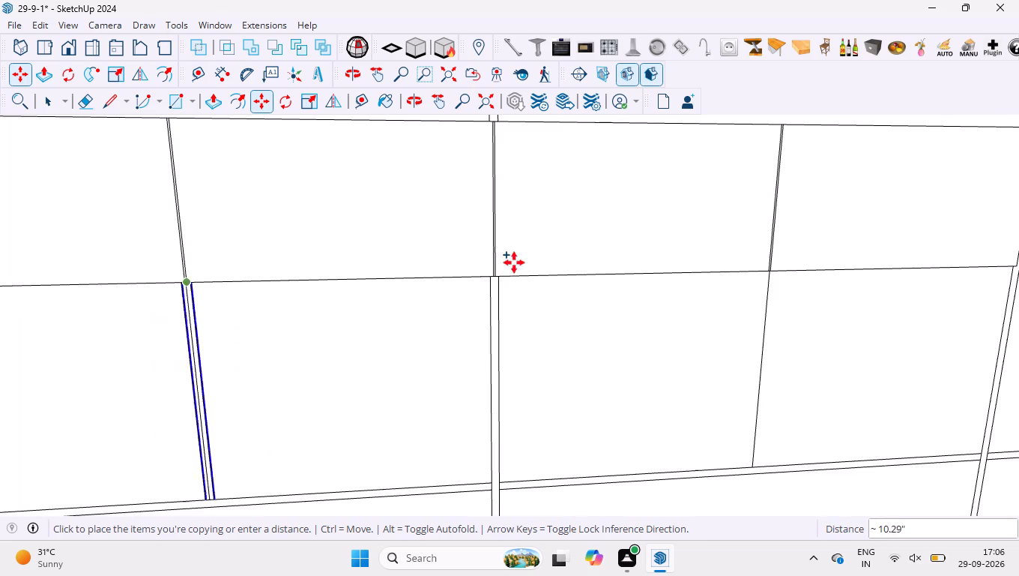
pyautogui.scroll(-4, 523, 266)
pyautogui.scroll(9, 707, 268)
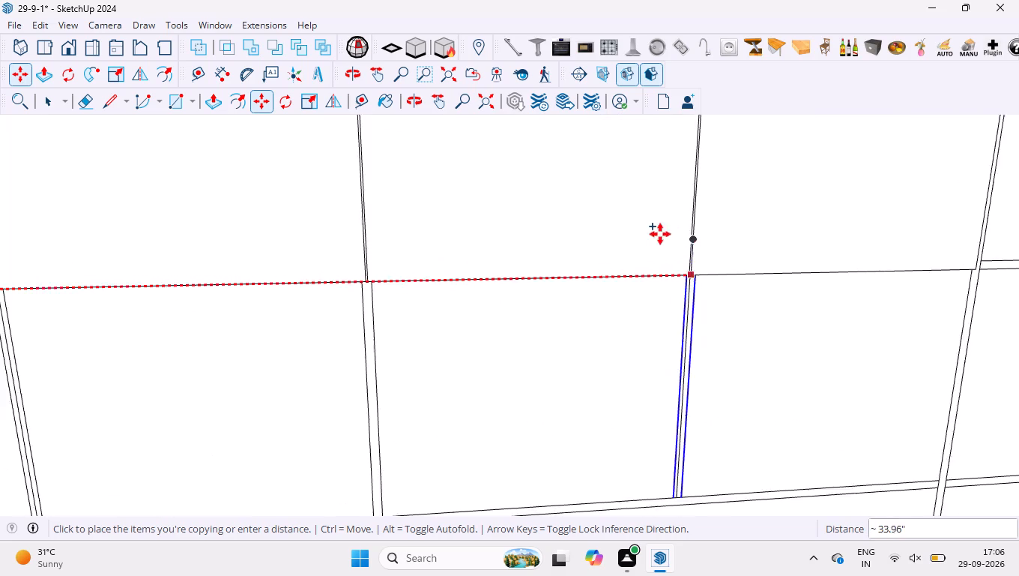
pyautogui.scroll(20, 660, 234)
pyautogui.scroll(3, 660, 234)
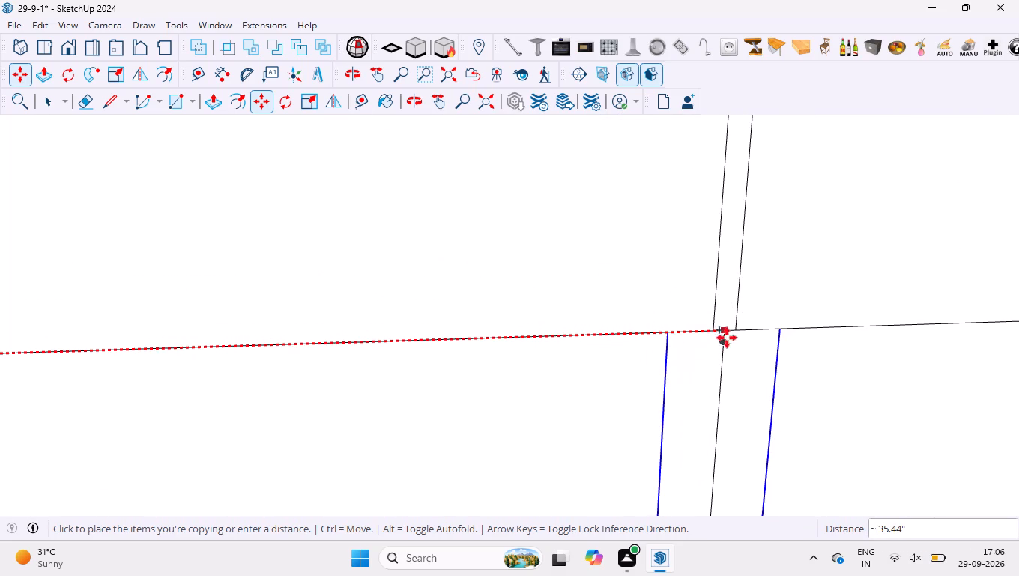
pyautogui.click(726, 333)
# Erase the vertical centre line between the two partition edges in the middle bay.
pyautogui.press('e')
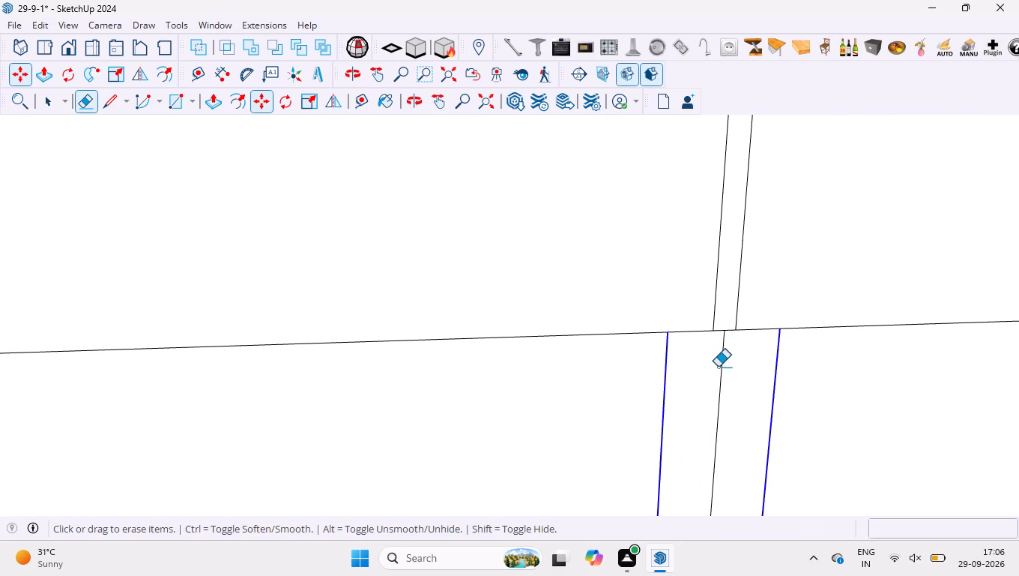
pyautogui.moveTo(714, 370); pyautogui.dragTo(731, 367)
pyautogui.scroll(-13, 696, 337)
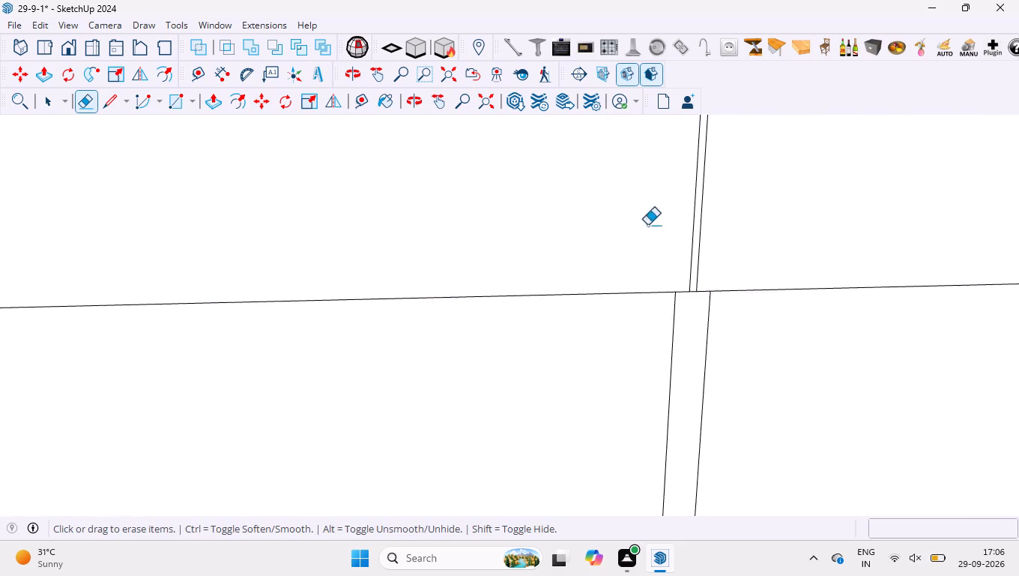
# Erase the vertical centre line between the two partition edges in the left bay.
pyautogui.scroll(-20, 631, 235)
pyautogui.scroll(-8, 593, 263)
pyautogui.scroll(20, 387, 286)
pyautogui.scroll(7, 387, 286)
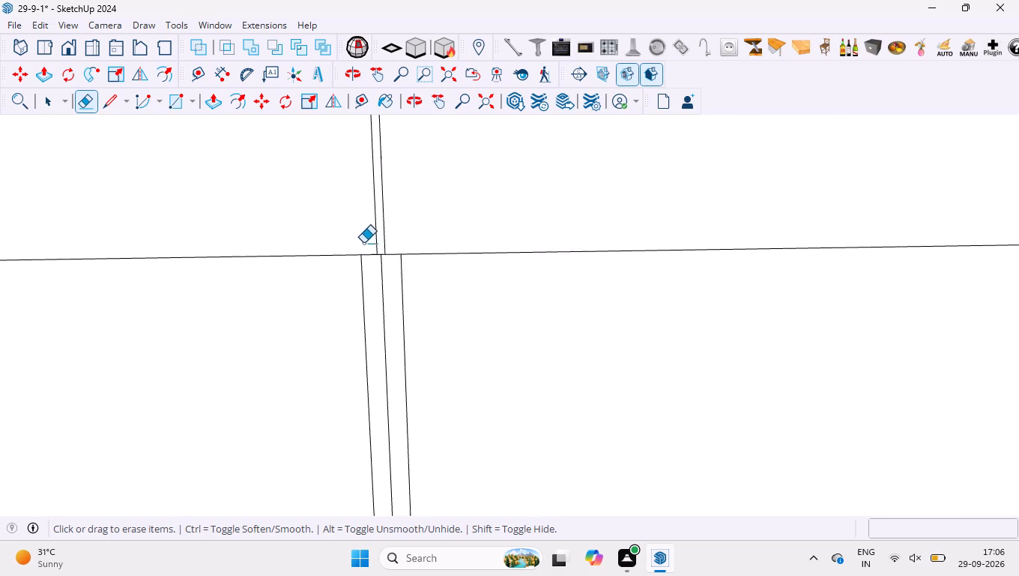
pyautogui.scroll(11, 363, 243)
pyautogui.moveTo(425, 286); pyautogui.dragTo(378, 293)
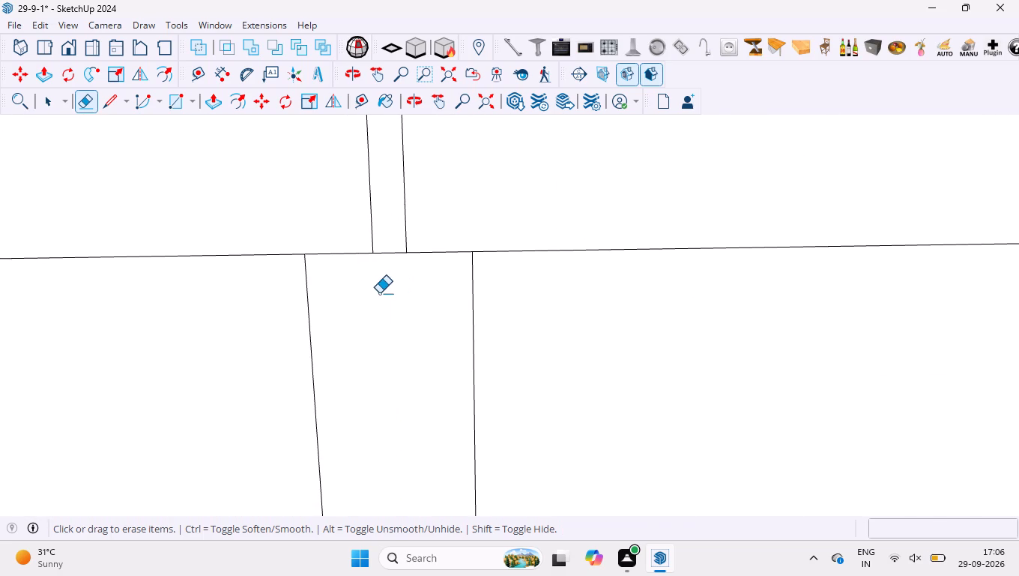
pyautogui.press('space')
pyautogui.scroll(-9, 365, 284)
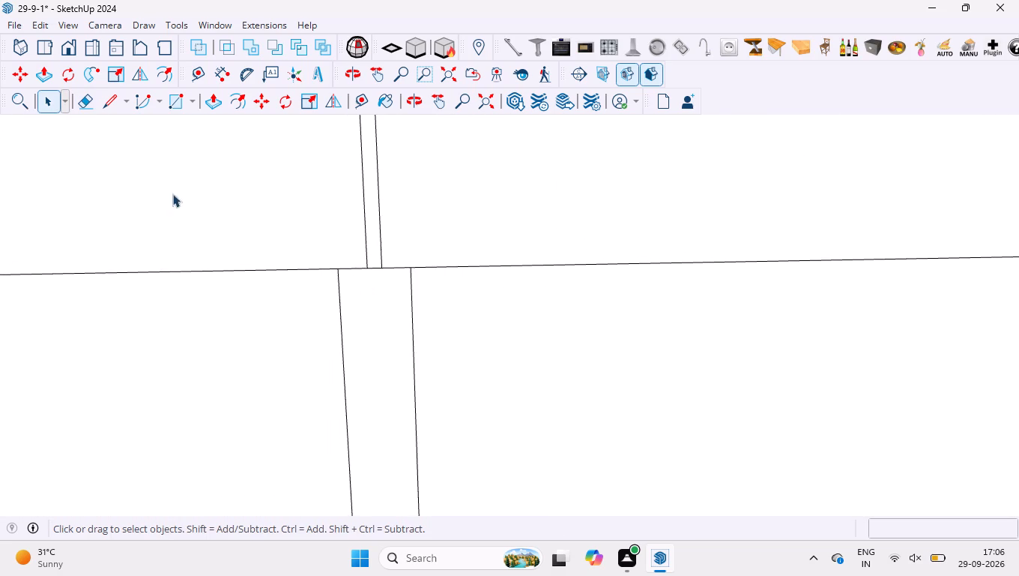
# Search 3D Warehouse for "cylindrical hanger".
pyautogui.scroll(-20, 172, 193)
pyautogui.scroll(-16, 172, 193)
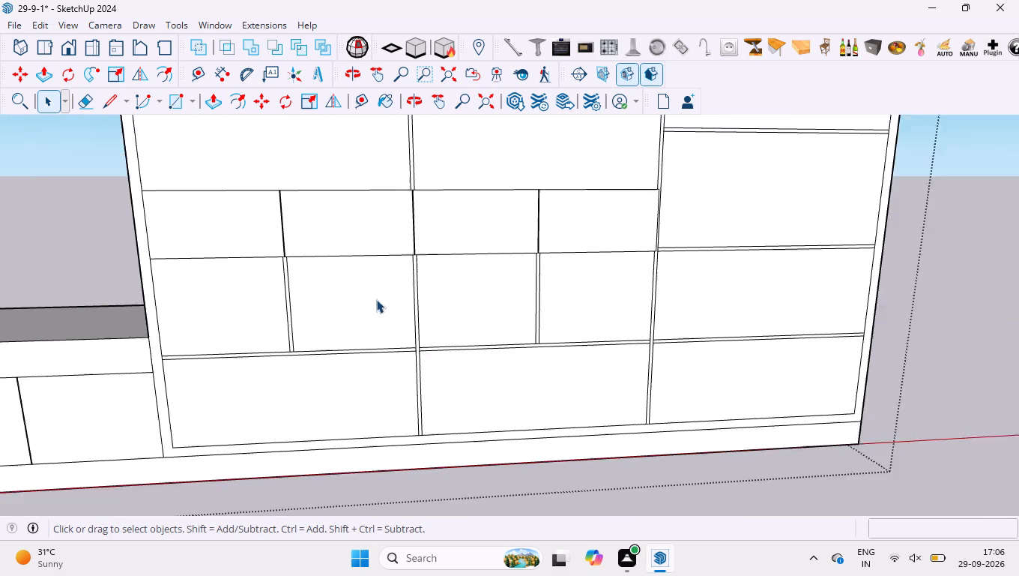
pyautogui.scroll(-8, 392, 336)
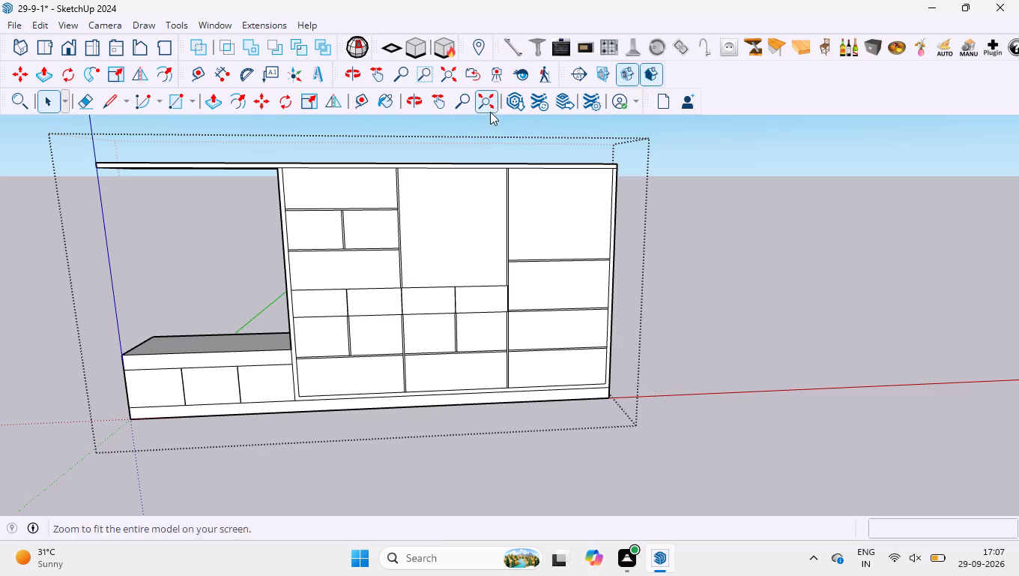
pyautogui.click(512, 100)
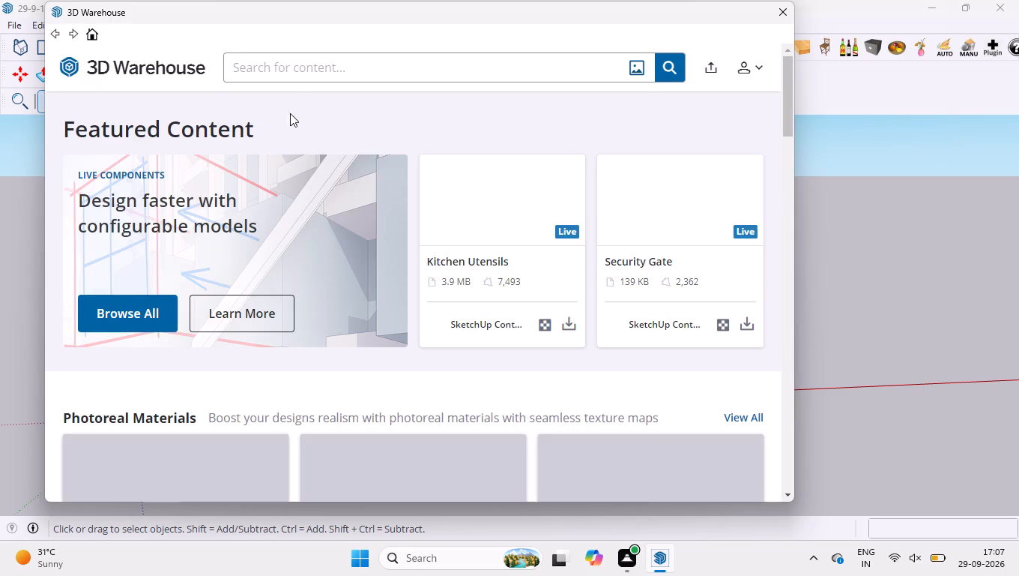
pyautogui.click(317, 71)
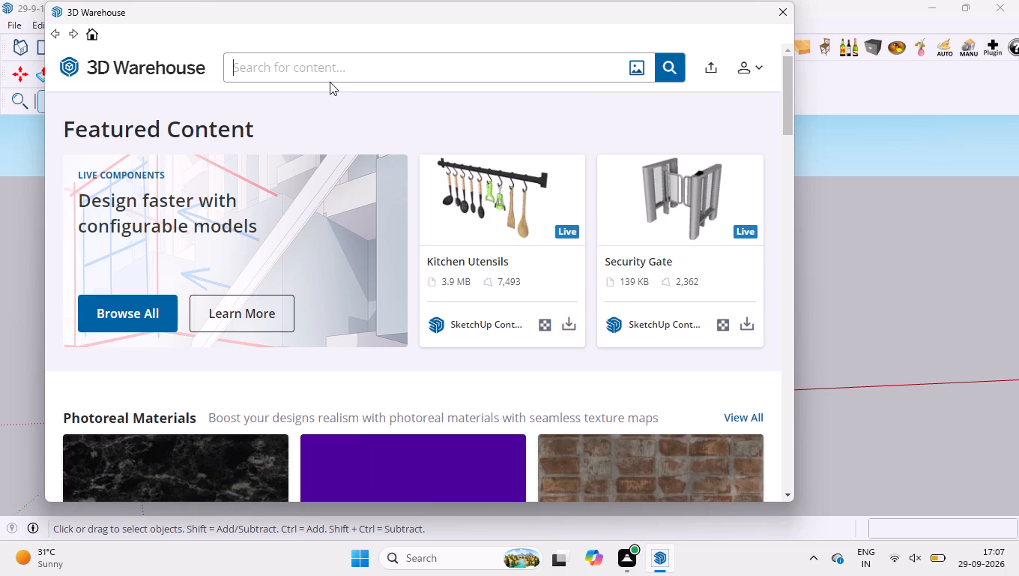
pyautogui.write('cylindri')
pyautogui.write('cal hanger')
pyautogui.press('Return')
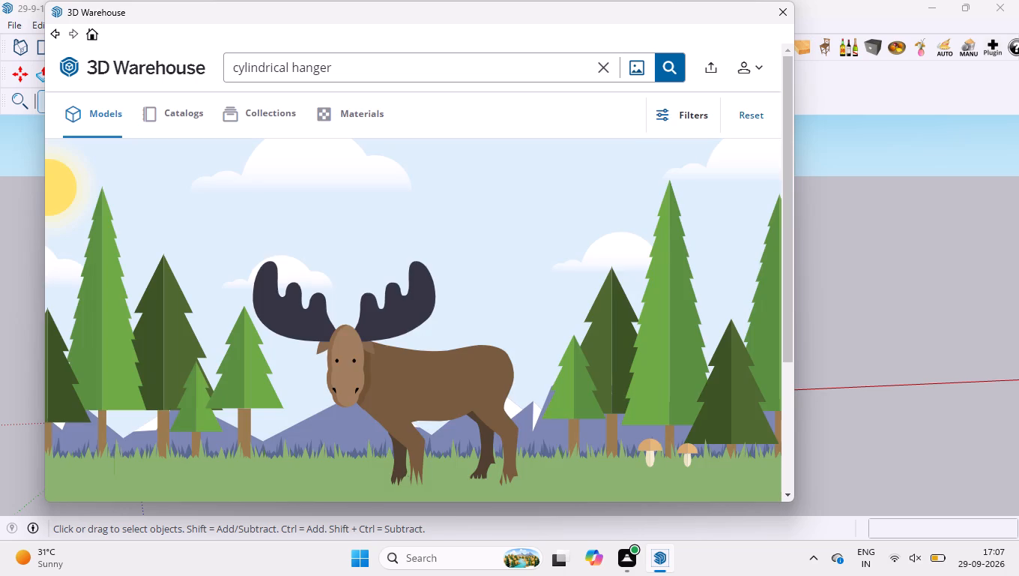
# Refine the model search to "cylindrical shirt hanger".
pyautogui.click(294, 66)
pyautogui.write('shirt')
pyautogui.press('space')
pyautogui.press('Return')
# Shorten the model search to "shirt hanger".
pyautogui.moveTo(293, 65); pyautogui.dragTo(106, 77)
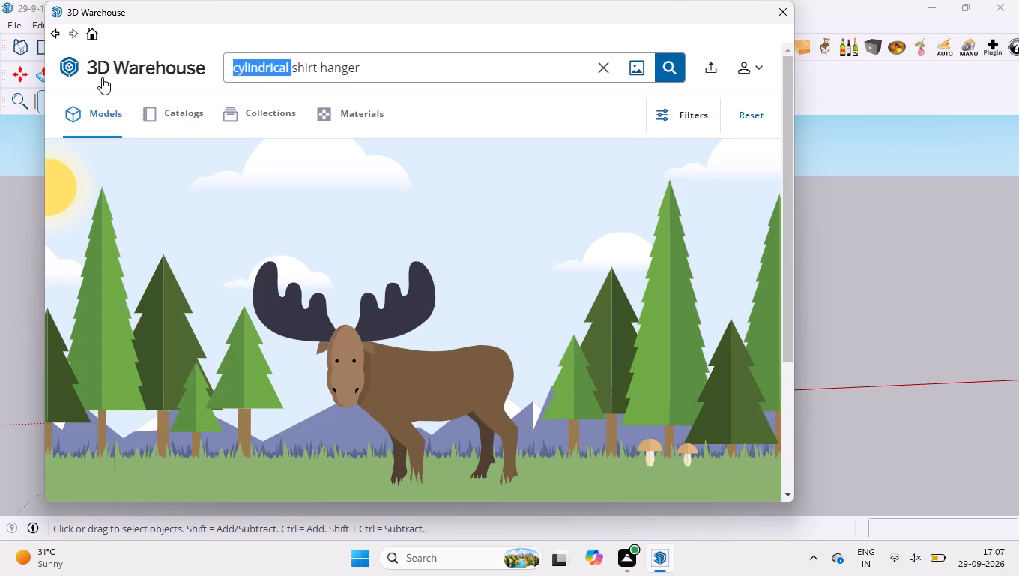
pyautogui.press('BackSpace')
pyautogui.press('Return')
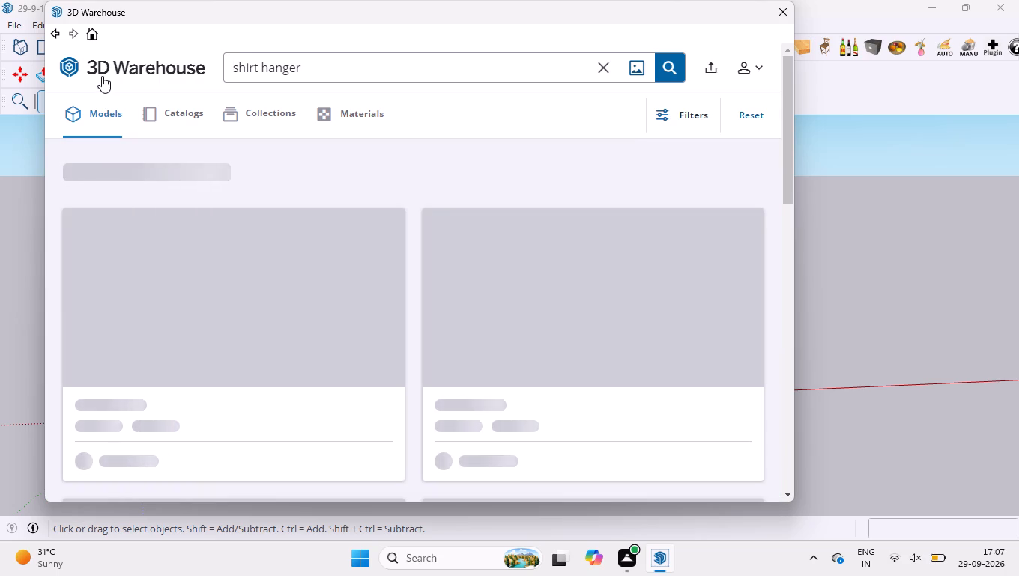
# Browse the shirt hanger results for a clothes rail suited to the wardrobe's hanging compartment.
pyautogui.scroll(-5, 267, 236)
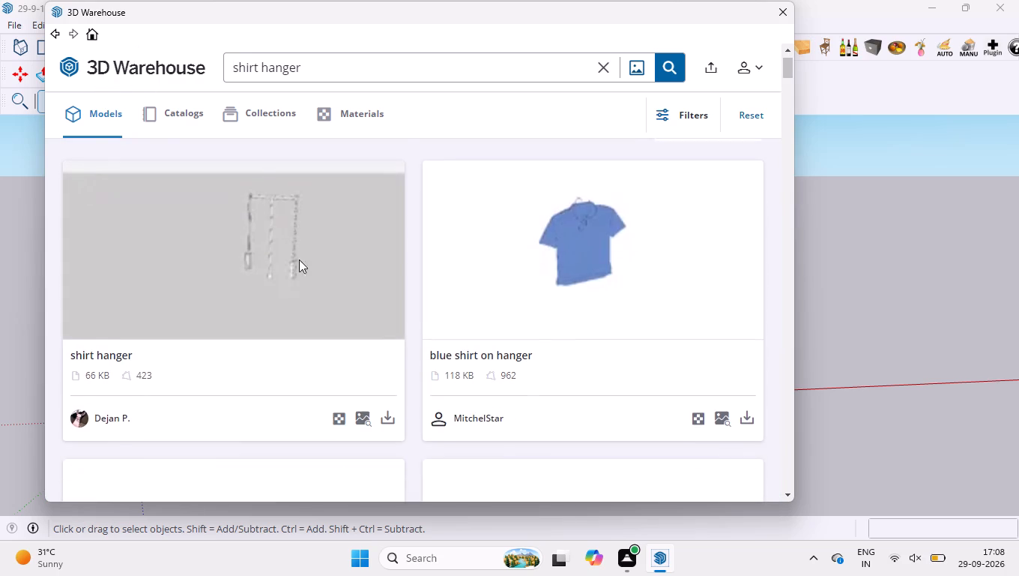
pyautogui.scroll(-2, 320, 247)
pyautogui.scroll(1, 318, 252)
pyautogui.scroll(-10, 318, 255)
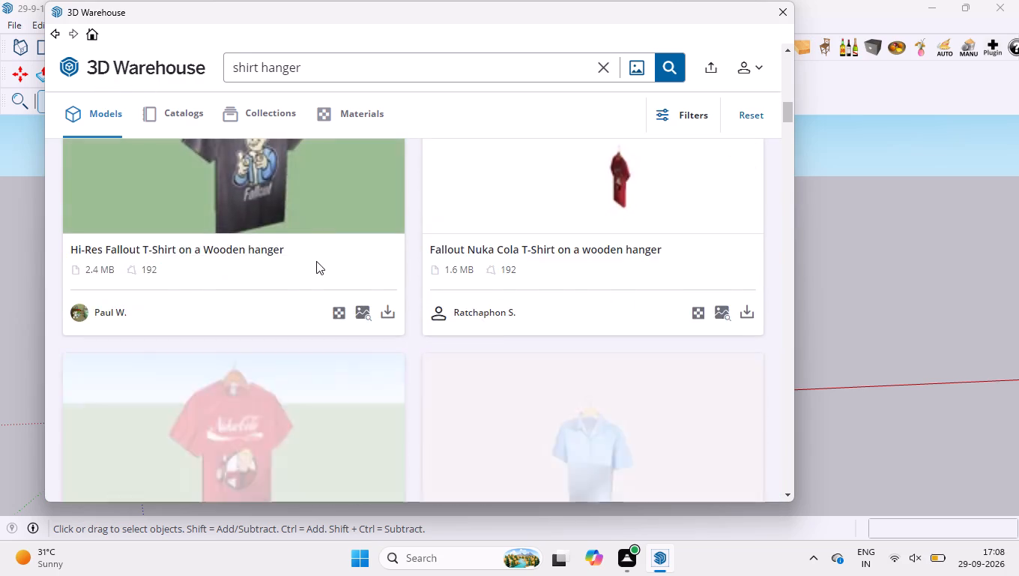
pyautogui.scroll(-11, 316, 261)
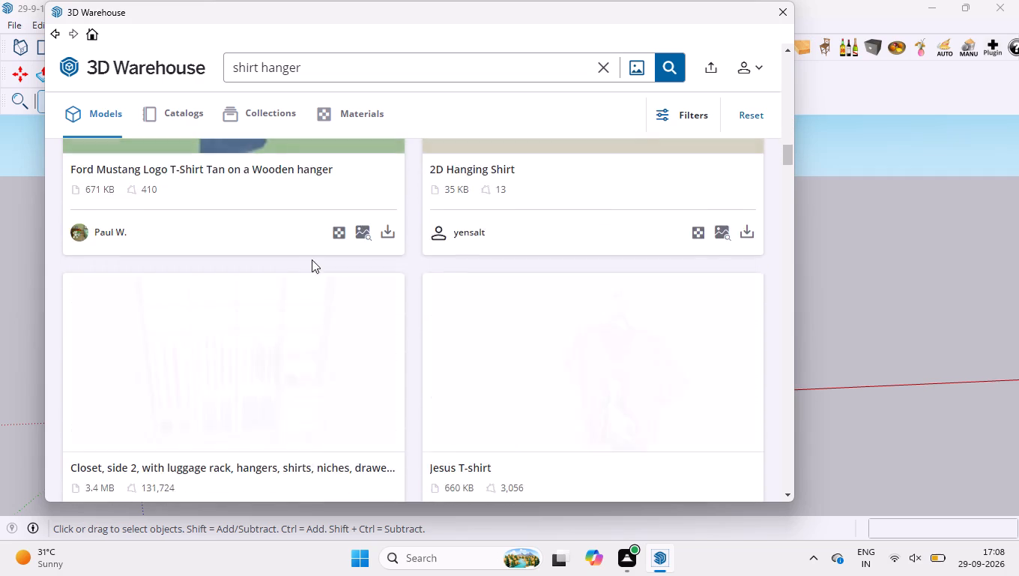
pyautogui.scroll(3, 312, 259)
pyautogui.scroll(-8, 309, 258)
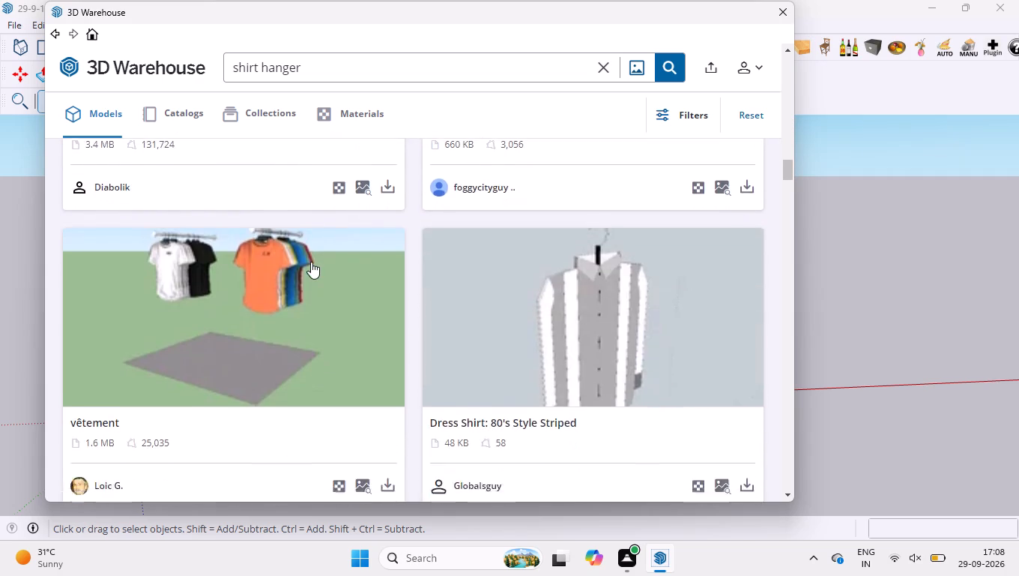
pyautogui.scroll(-12, 311, 262)
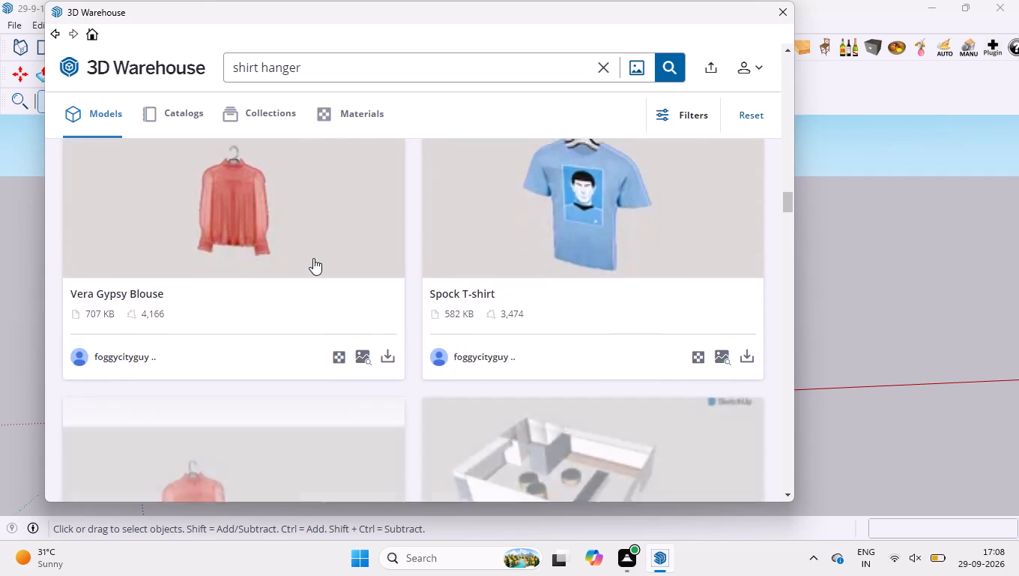
pyautogui.scroll(-12, 313, 258)
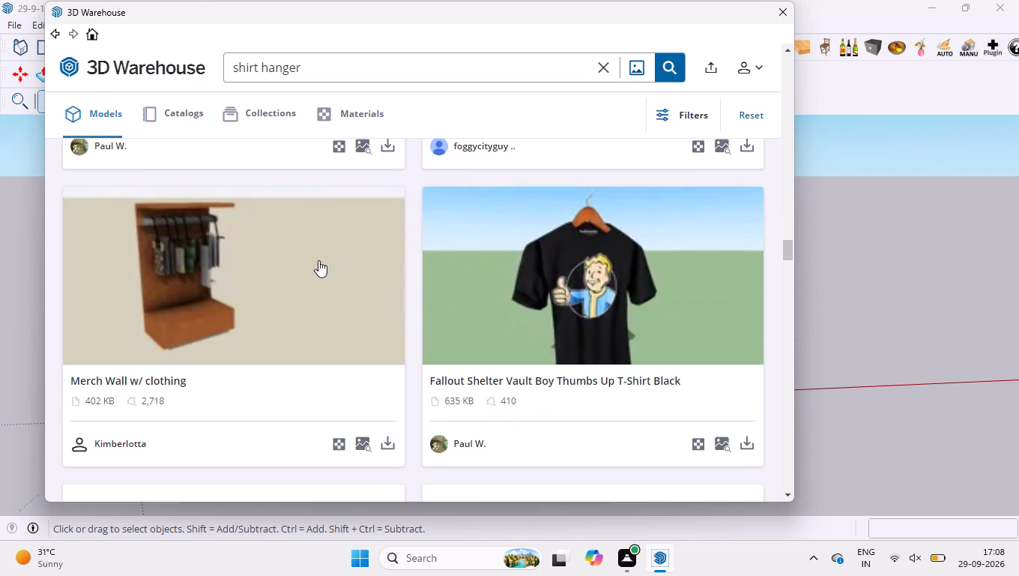
pyautogui.scroll(-10, 318, 262)
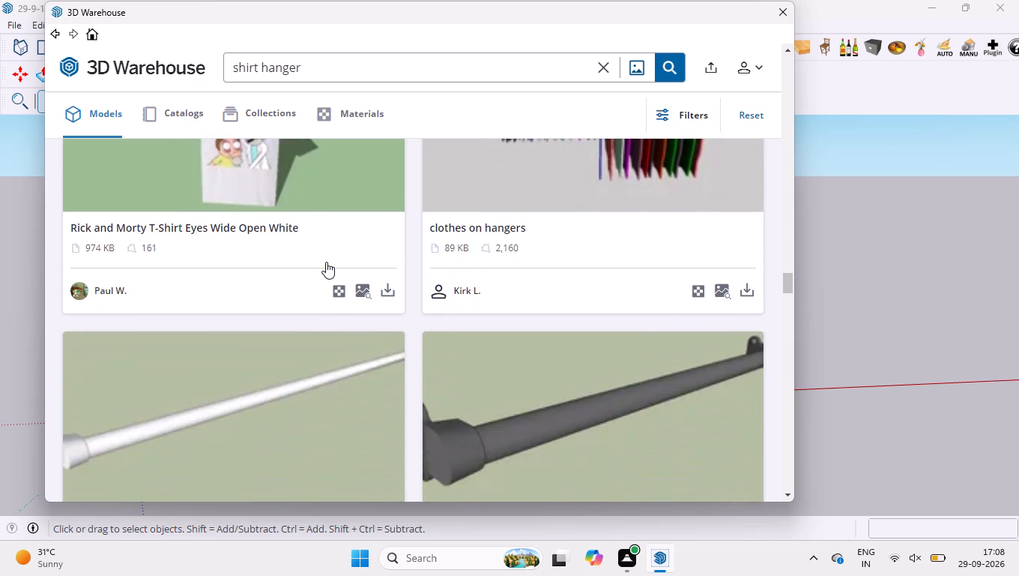
pyautogui.scroll(3, 323, 226)
pyautogui.scroll(-6, 325, 228)
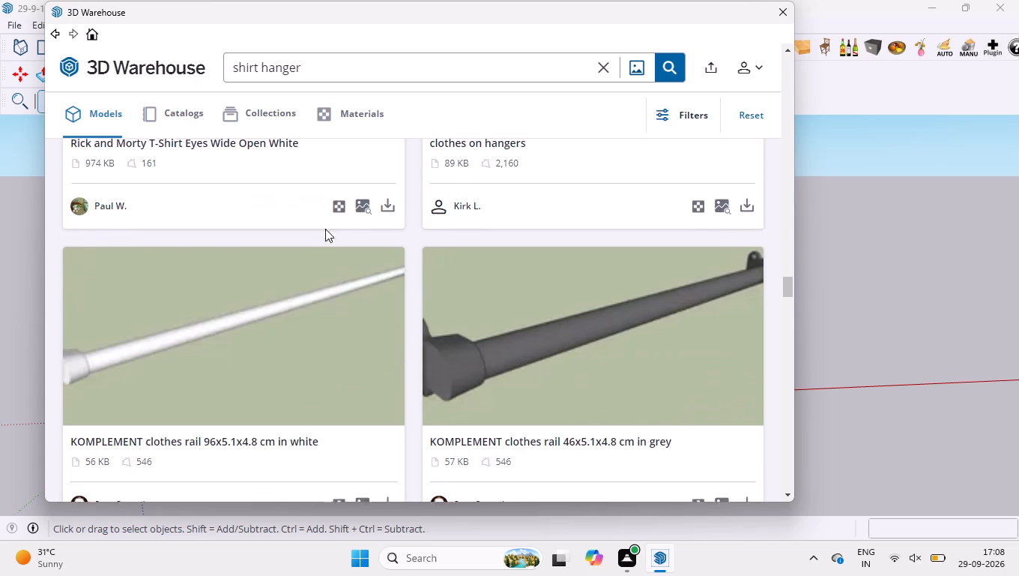
pyautogui.scroll(-2, 325, 229)
pyautogui.scroll(1, 325, 229)
pyautogui.scroll(-7, 325, 229)
pyautogui.scroll(4, 325, 230)
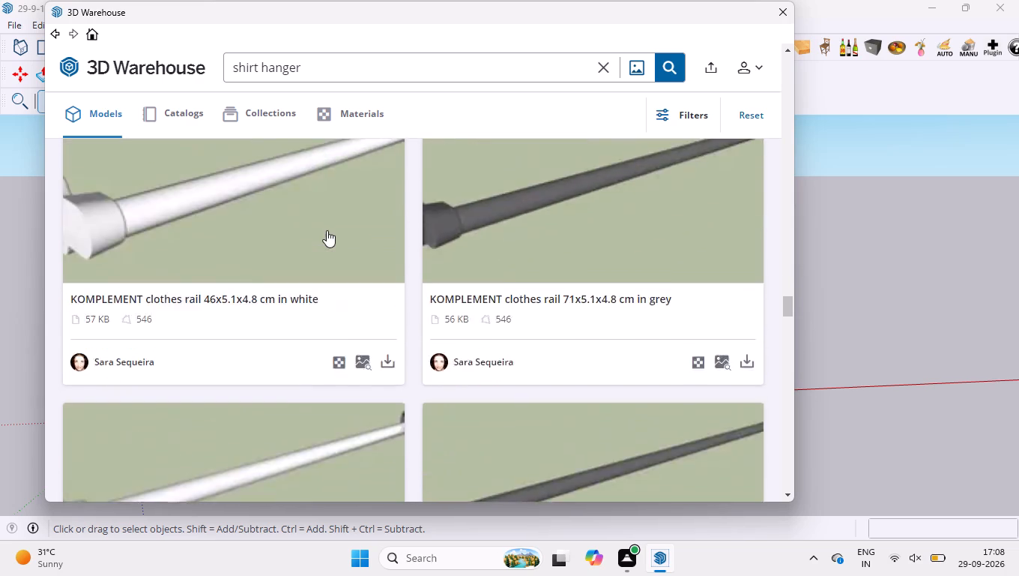
pyautogui.scroll(6, 327, 230)
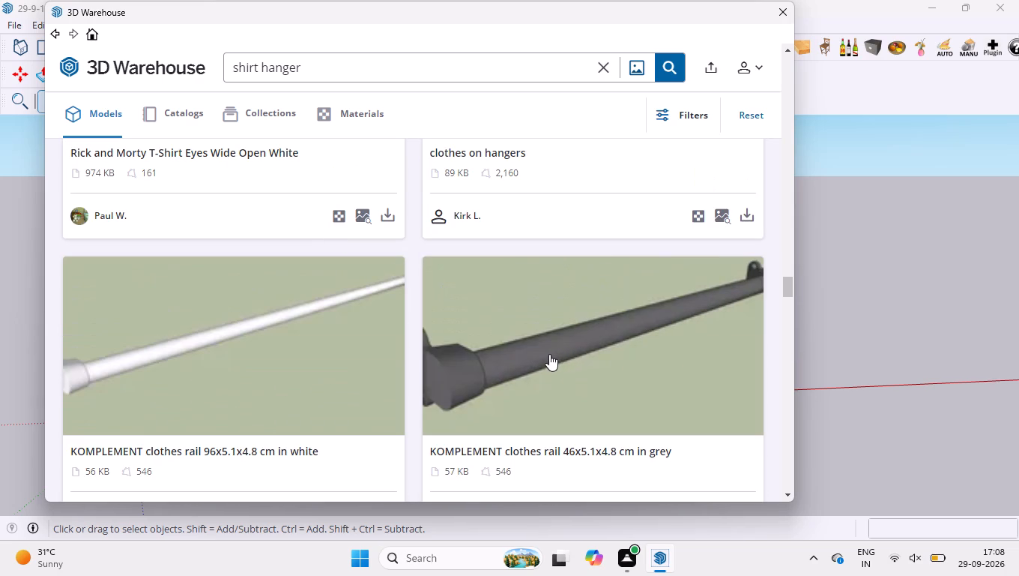
# Review the details of the KOMPLEMENT clothes rail 46x5.1x4.8 cm in grey, and return to the results.
pyautogui.click(549, 352)
pyautogui.scroll(-2, 543, 341)
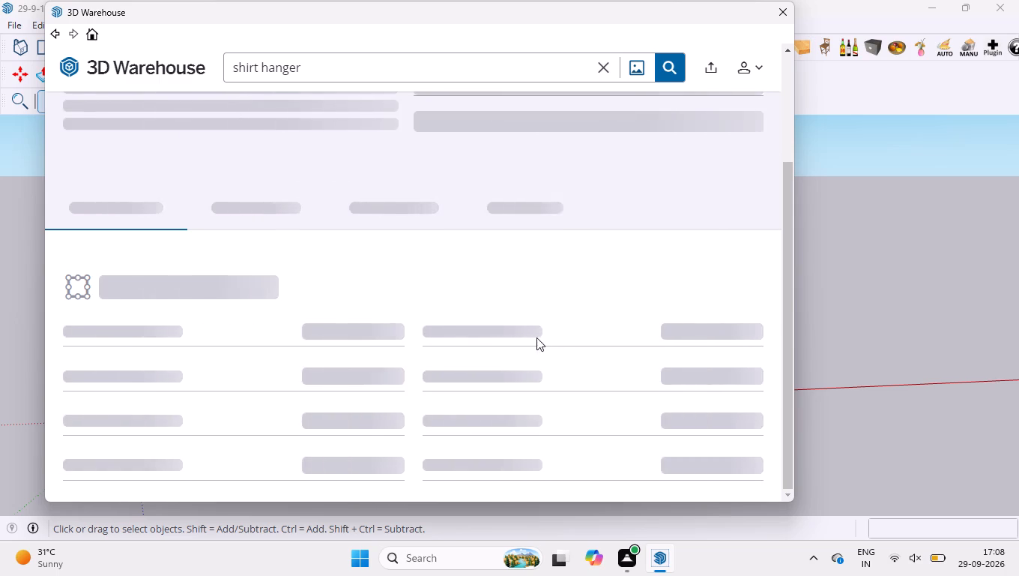
pyautogui.scroll(2, 520, 316)
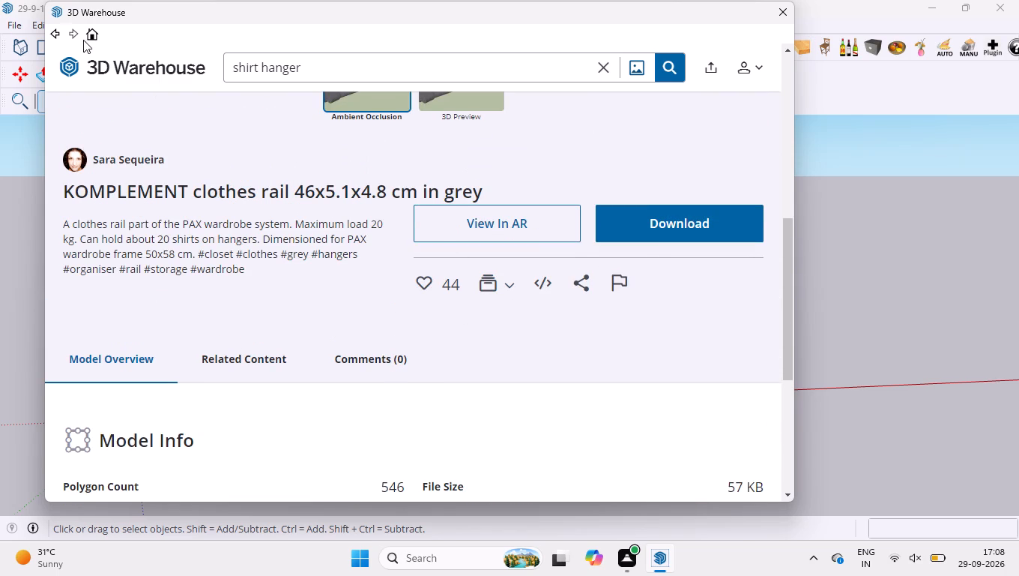
pyautogui.click(56, 33)
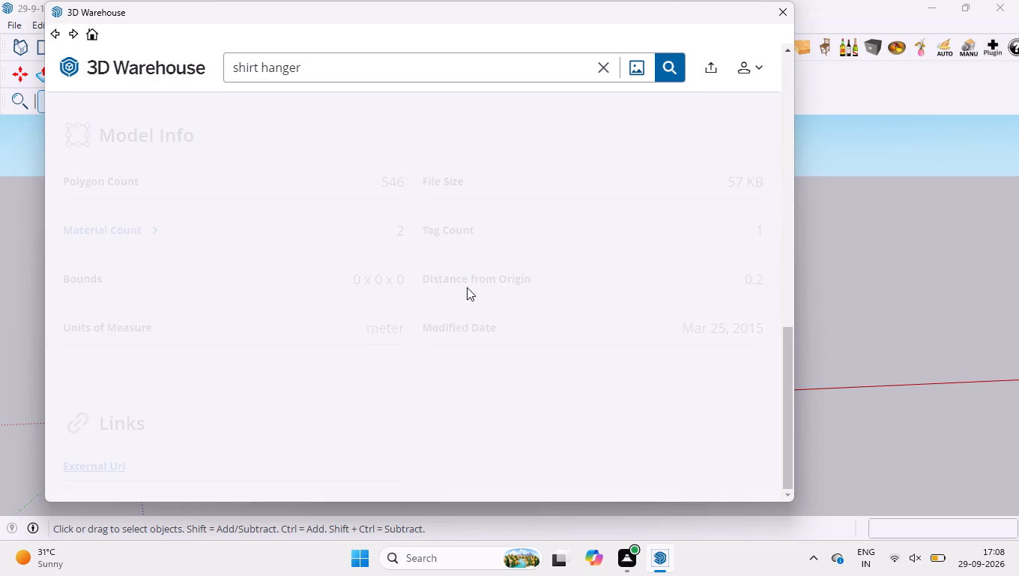
pyautogui.scroll(-4, 530, 302)
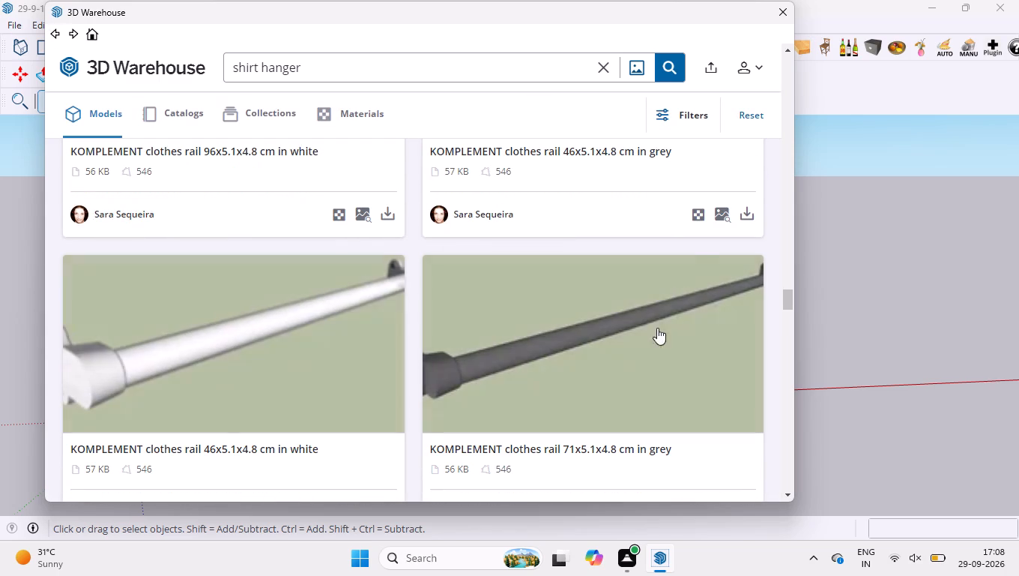
# Load the grey KOMPLEMENT clothes rail 46x5.1x4.8 cm into the model, placing it at the tall middle compartment's upper left partition edge.
pyautogui.click(743, 217)
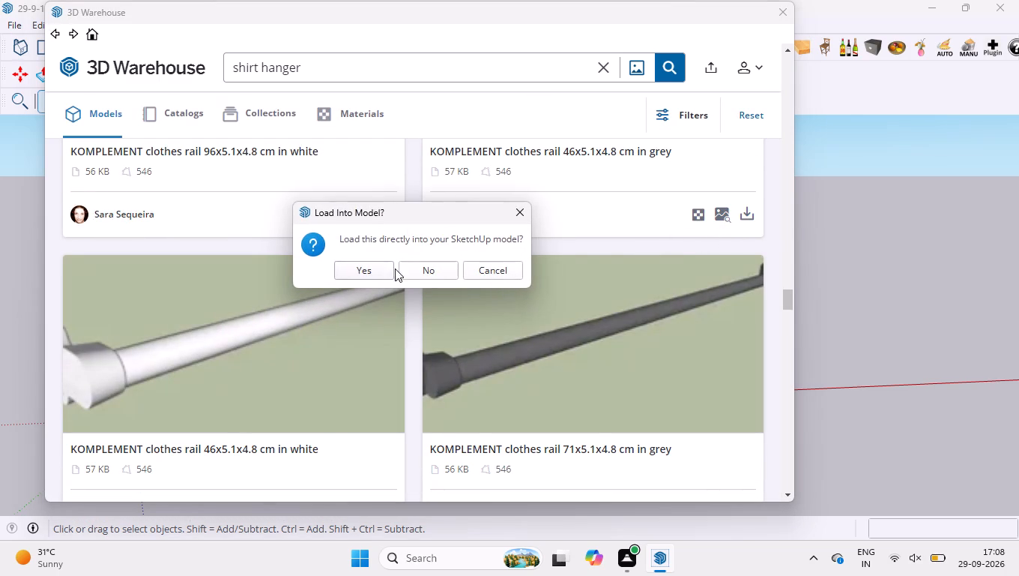
pyautogui.click(378, 267)
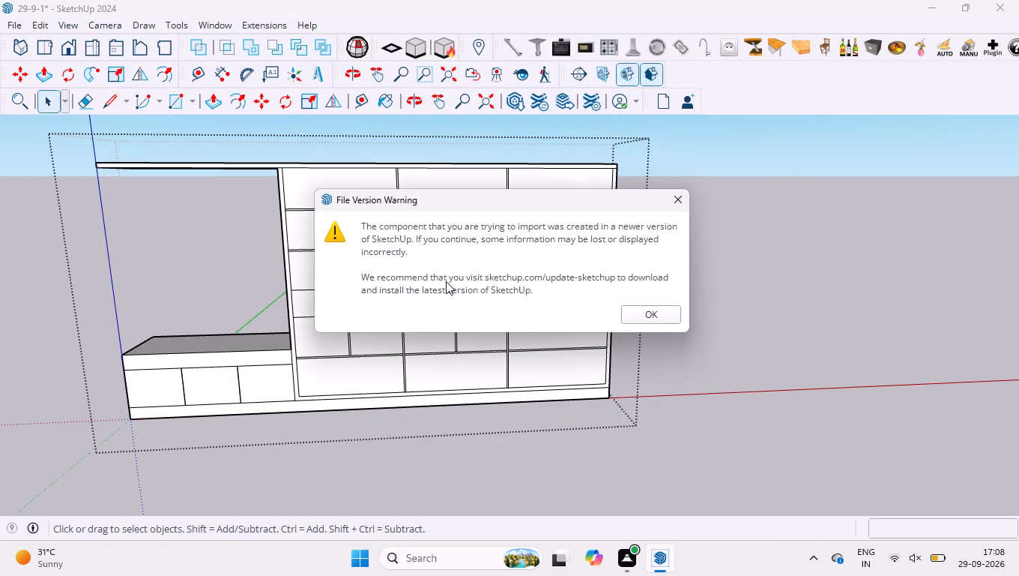
pyautogui.click(662, 313)
pyautogui.scroll(6, 414, 186)
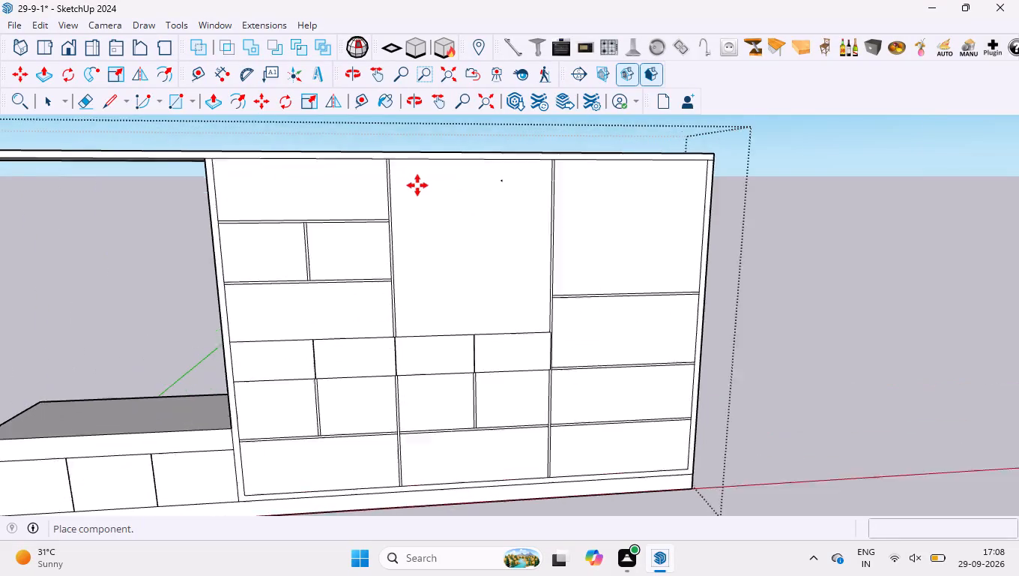
pyautogui.scroll(1, 417, 185)
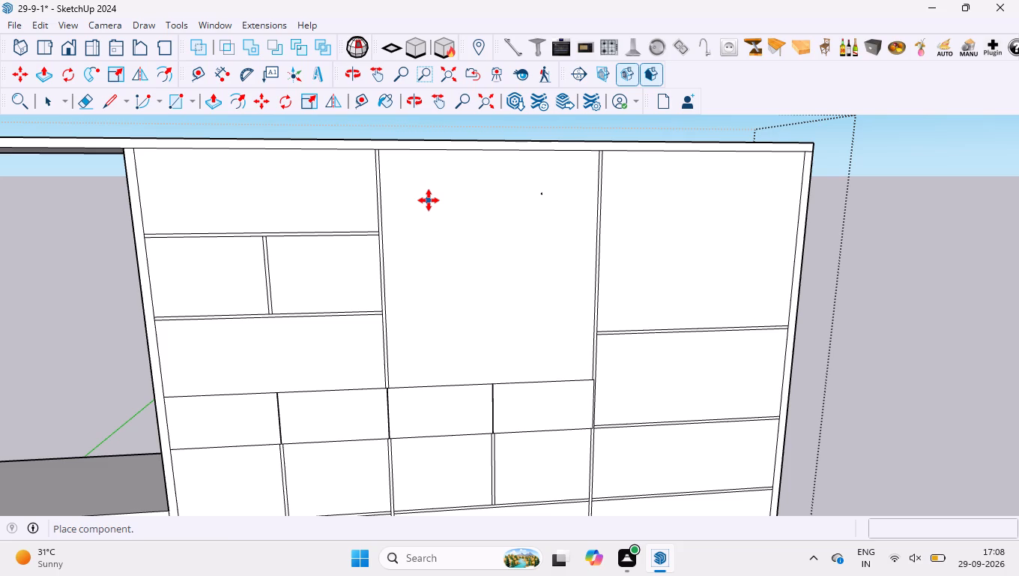
pyautogui.scroll(12, 395, 181)
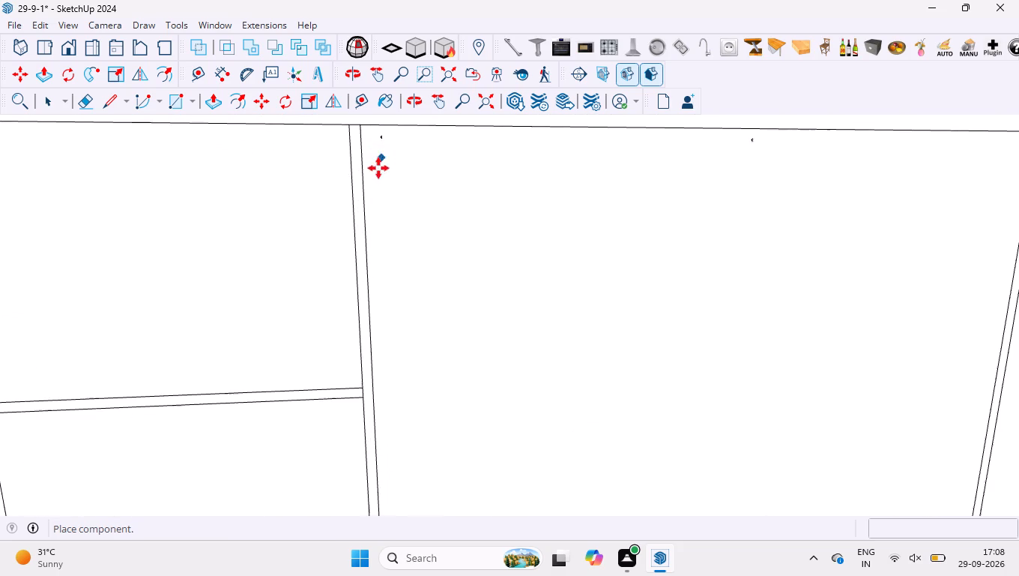
pyautogui.click(367, 203)
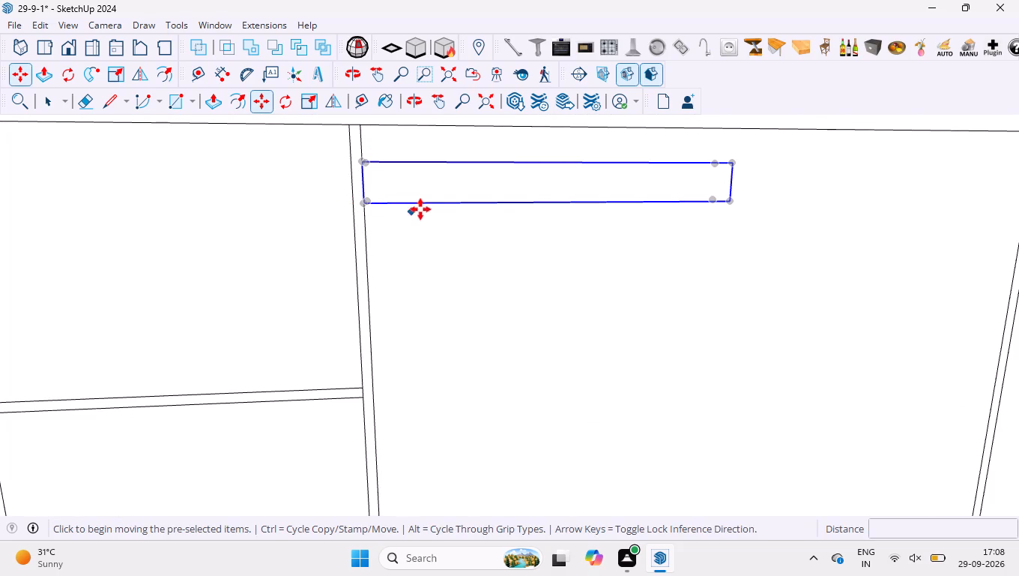
# Move the clothes rail about 2.22" along the green axis, out in front of the wardrobe face.
pyautogui.press('m')
pyautogui.scroll(-6, 423, 220)
pyautogui.moveTo(375, 187); pyautogui.dragTo(444, 262, button='middle')
pyautogui.scroll(7, 491, 331)
pyautogui.click(481, 312)
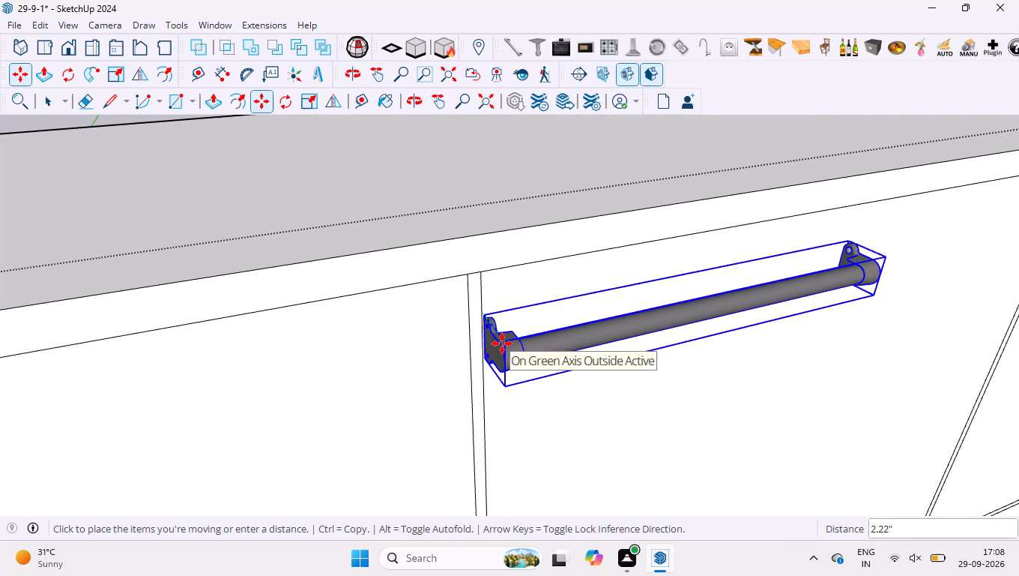
pyautogui.click(501, 343)
# Move the clothes rail about 0.21" so its upper back corner meets the tall middle compartment's left partition edge.
pyautogui.scroll(5, 456, 277)
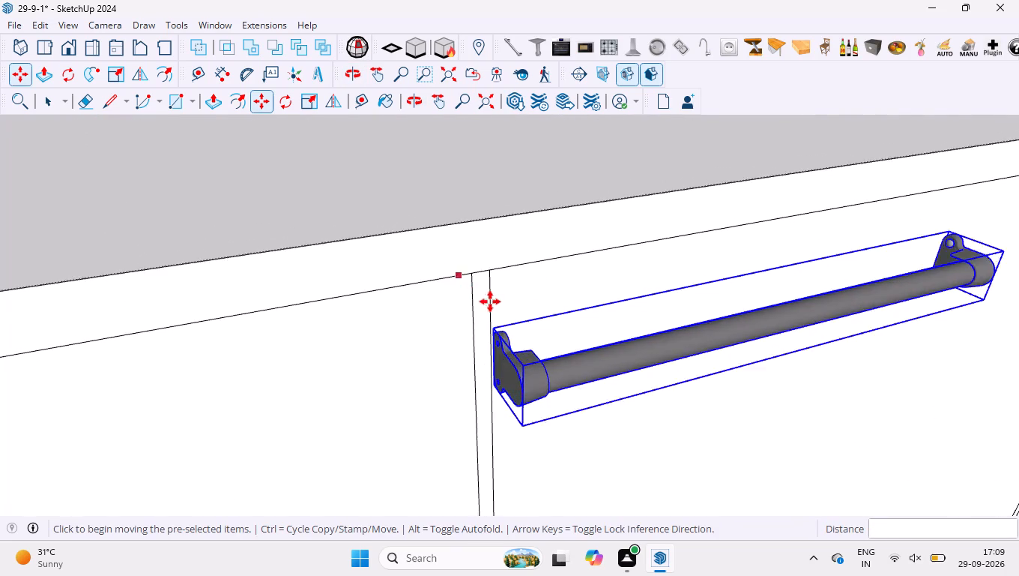
pyautogui.scroll(20, 490, 301)
pyautogui.scroll(2, 490, 301)
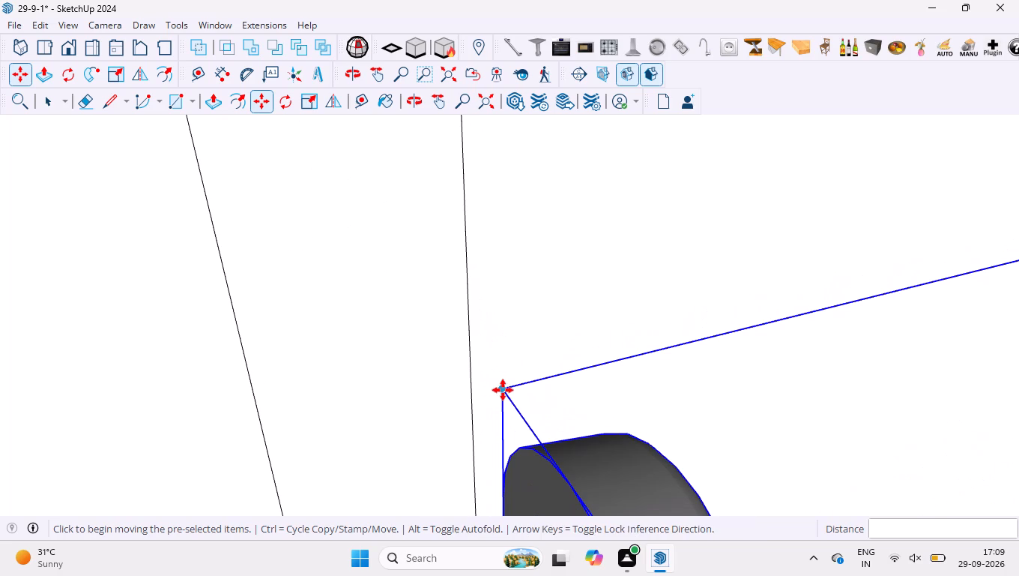
pyautogui.click(504, 391)
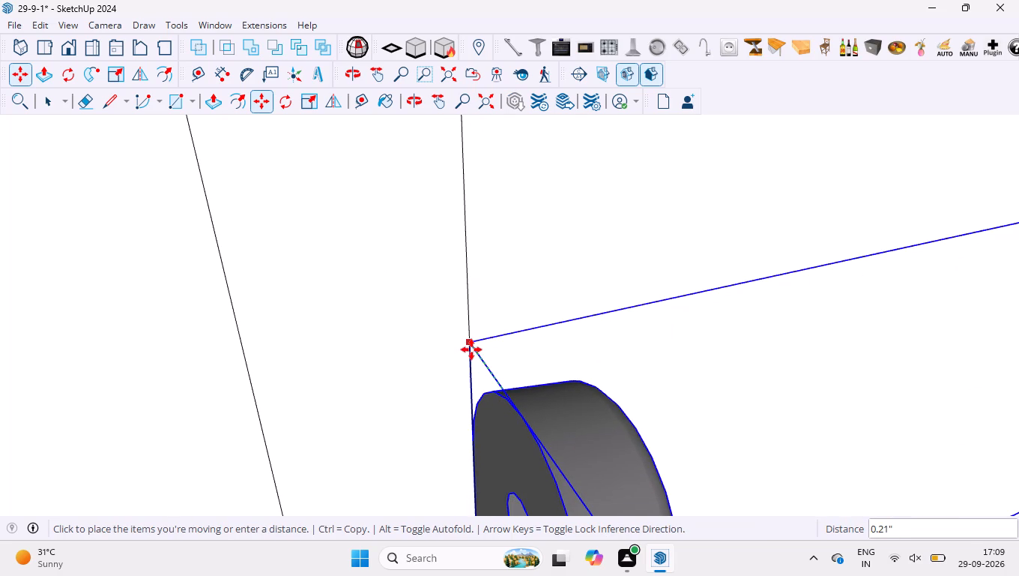
pyautogui.click(472, 349)
pyautogui.scroll(-20, 469, 333)
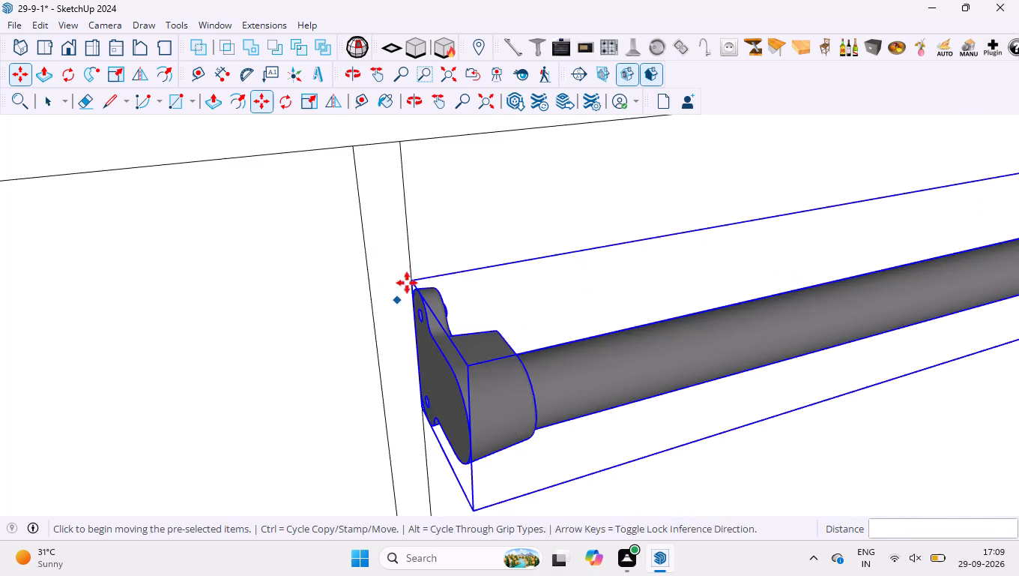
pyautogui.scroll(-20, 407, 283)
pyautogui.scroll(-4, 407, 283)
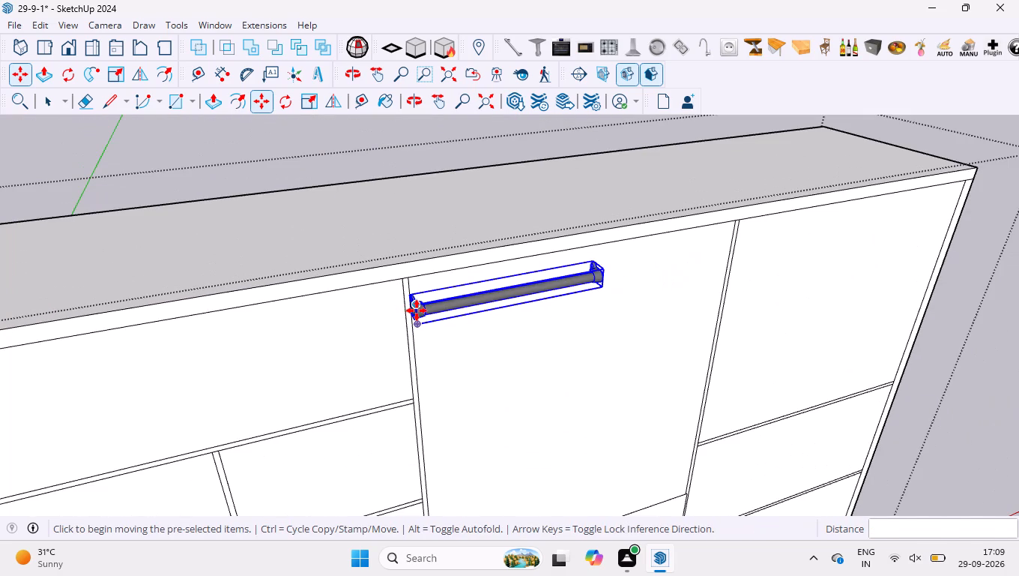
# Scale the clothes rail lengthwise by about 1.93 along the red axis so it spans to the middle compartment's right partition.
pyautogui.scroll(2, 438, 300)
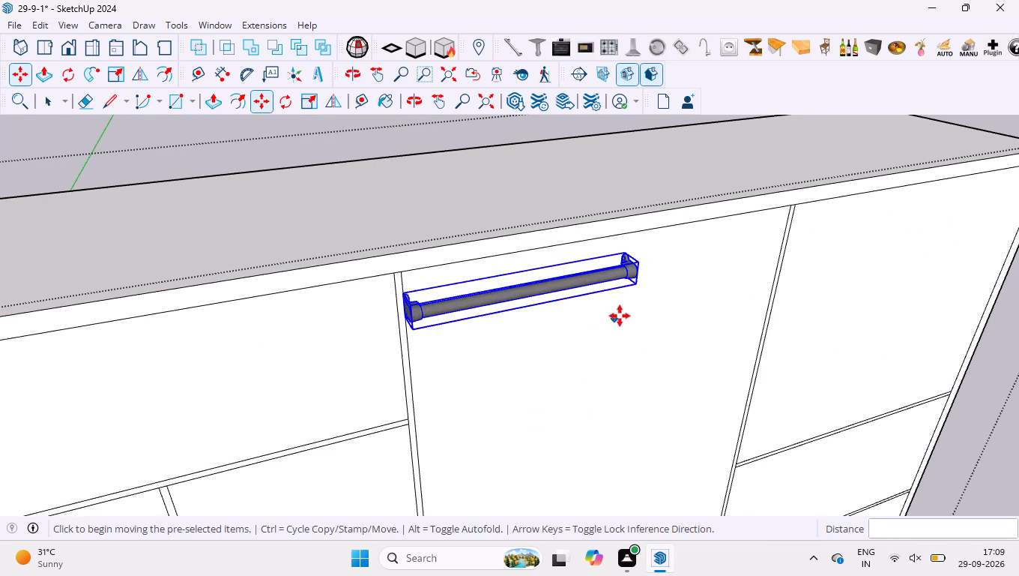
pyautogui.scroll(2, 605, 334)
pyautogui.moveTo(602, 317); pyautogui.dragTo(445, 292, button='middle')
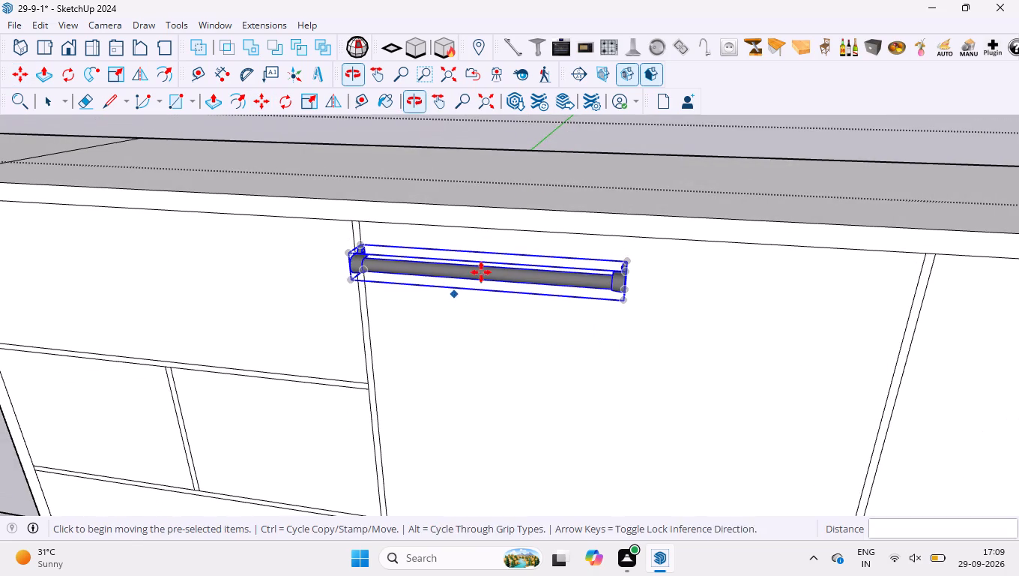
pyautogui.click(315, 104)
pyautogui.scroll(4, 698, 307)
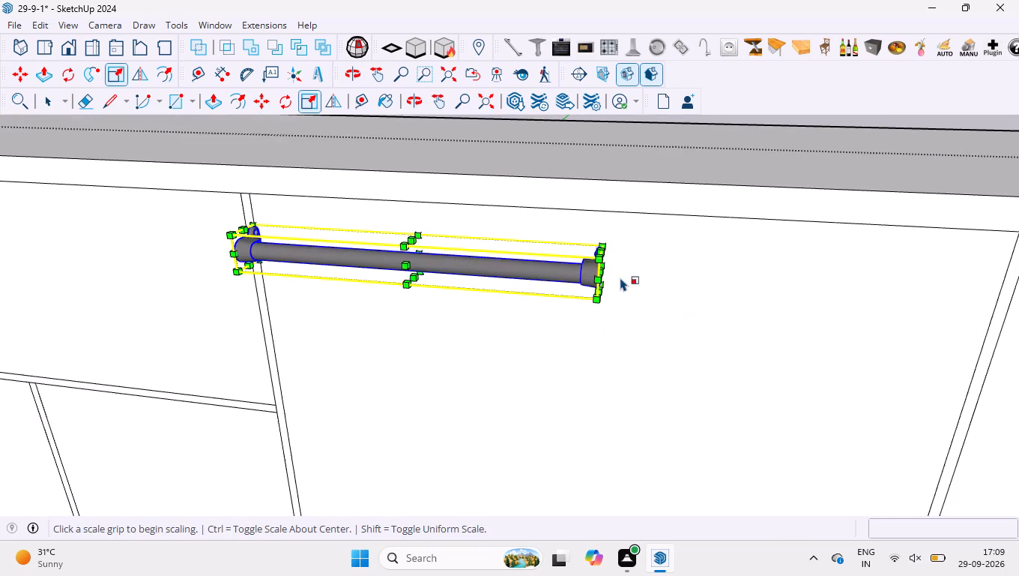
pyautogui.scroll(12, 620, 277)
pyautogui.moveTo(596, 286); pyautogui.dragTo(549, 285, button='middle')
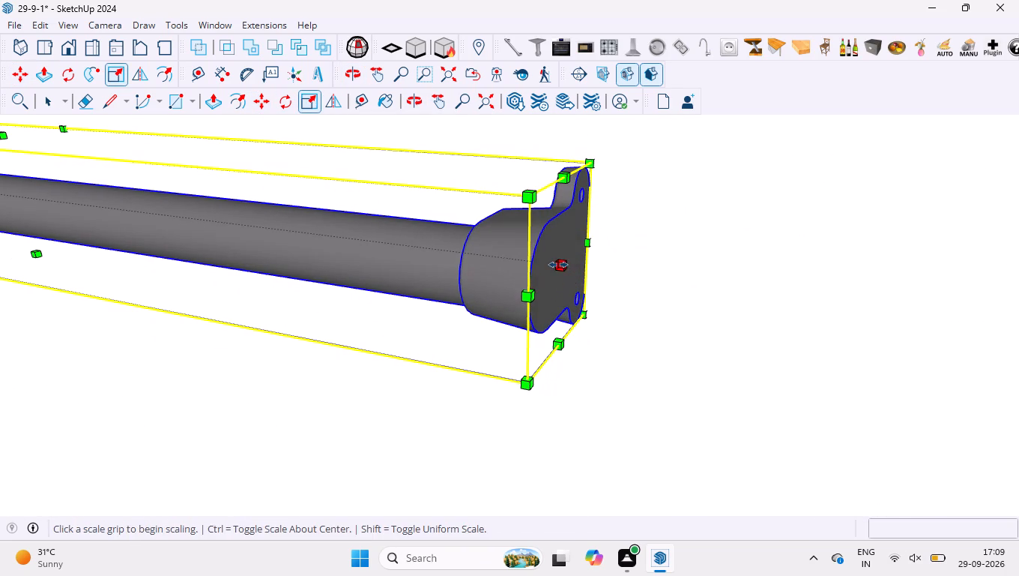
pyautogui.click(566, 268)
pyautogui.scroll(-14, 626, 281)
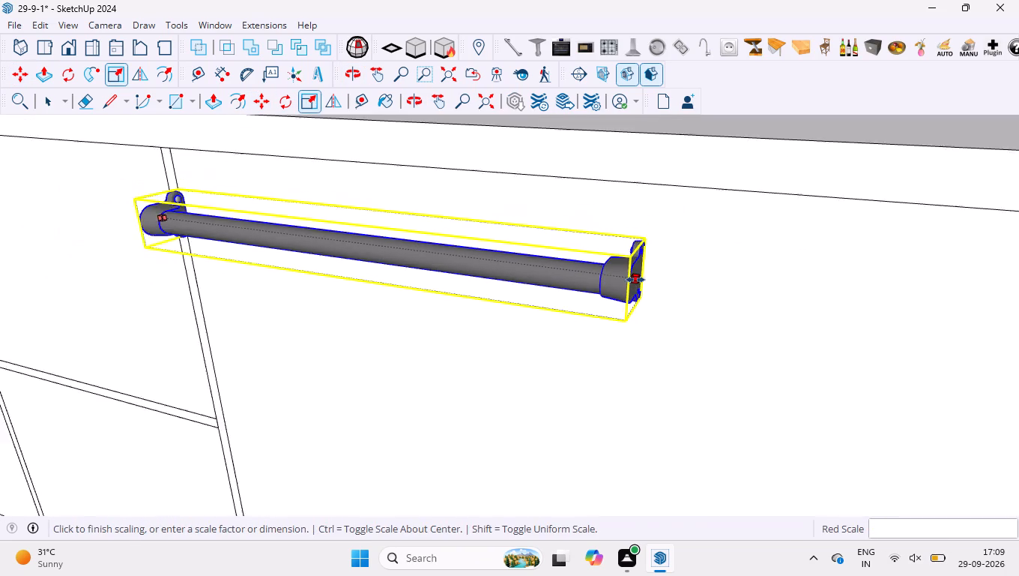
pyautogui.scroll(-7, 635, 280)
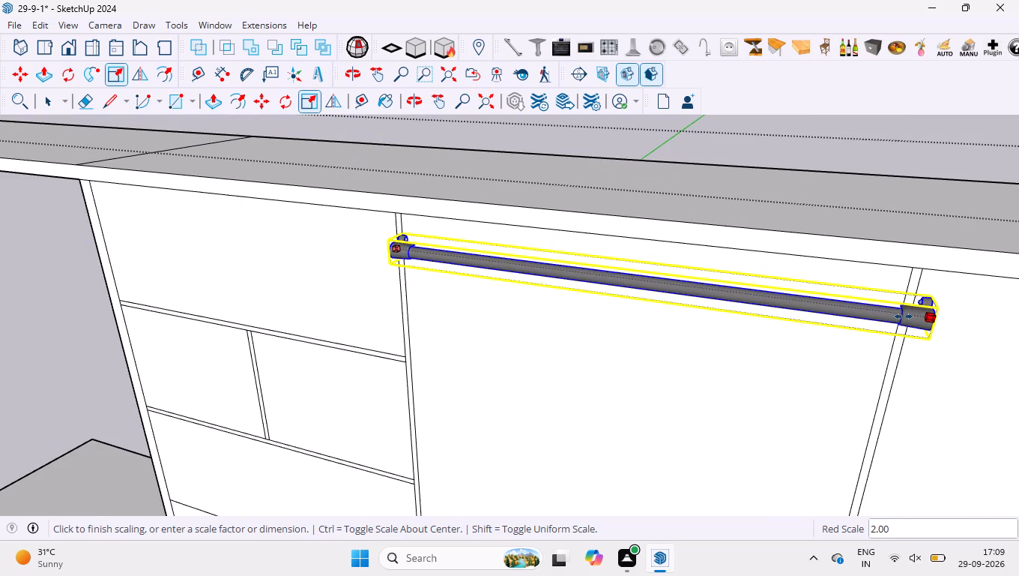
pyautogui.scroll(4, 939, 319)
pyautogui.moveTo(968, 301); pyautogui.dragTo(853, 334, button='middle')
pyautogui.scroll(4, 893, 380)
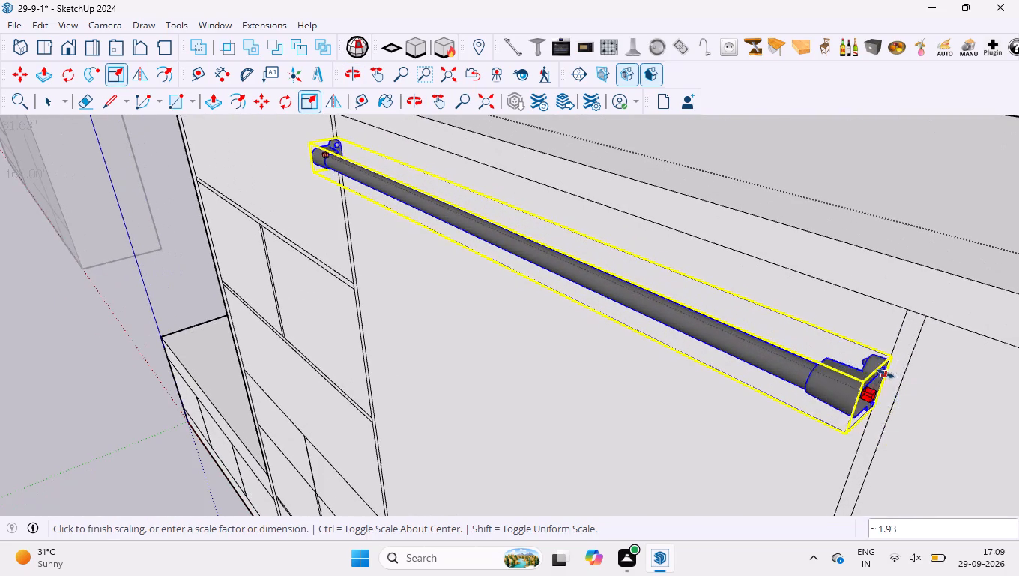
pyautogui.click(897, 336)
pyautogui.scroll(-4, 766, 327)
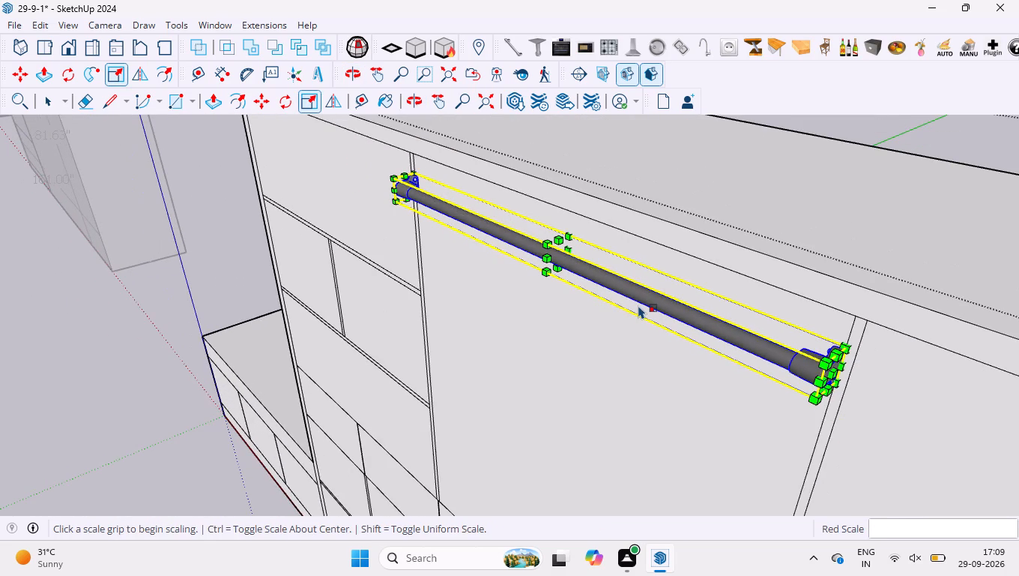
pyautogui.press('space')
pyautogui.scroll(-8, 637, 304)
pyautogui.click(826, 167)
# Copy the clothes rail about 35.42" along the red axis into the upper right compartment, starting at its left partition edge.
pyautogui.moveTo(641, 241); pyautogui.dragTo(820, 111, button='middle')
pyautogui.scroll(-8, 635, 254)
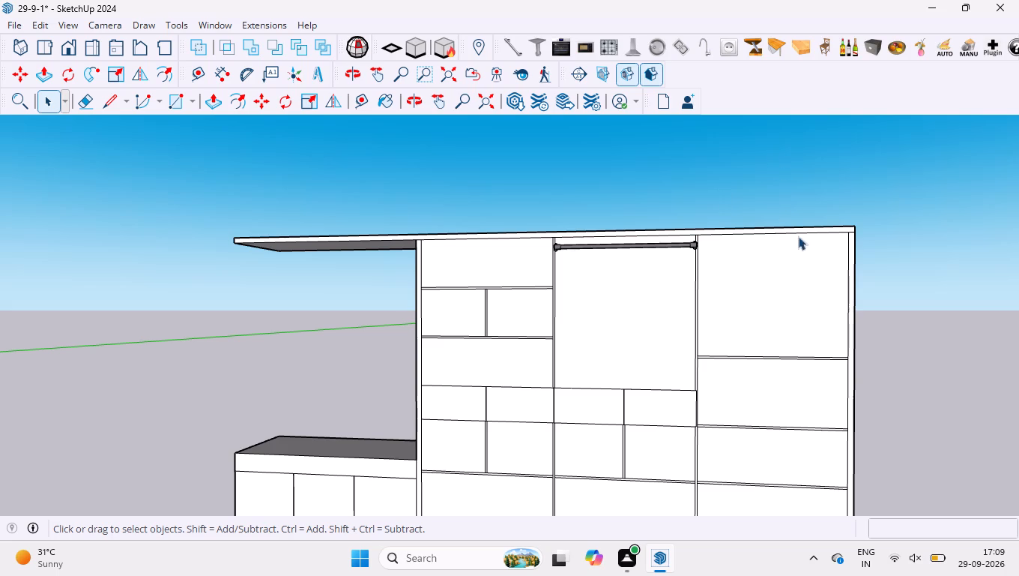
pyautogui.scroll(4, 799, 187)
pyautogui.scroll(5, 632, 241)
pyautogui.scroll(8, 726, 238)
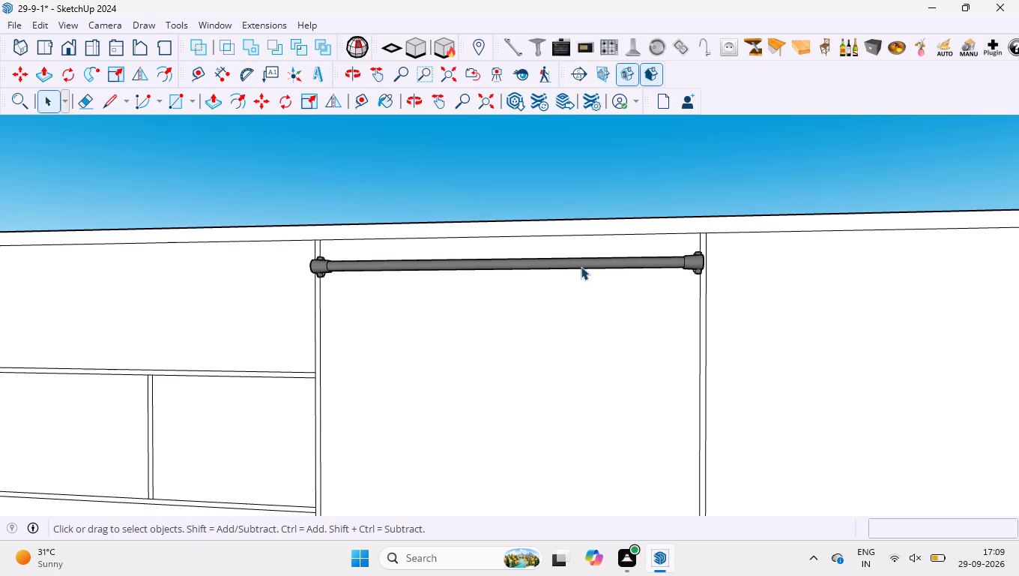
pyautogui.click(584, 265)
pyautogui.doubleClick(593, 263)
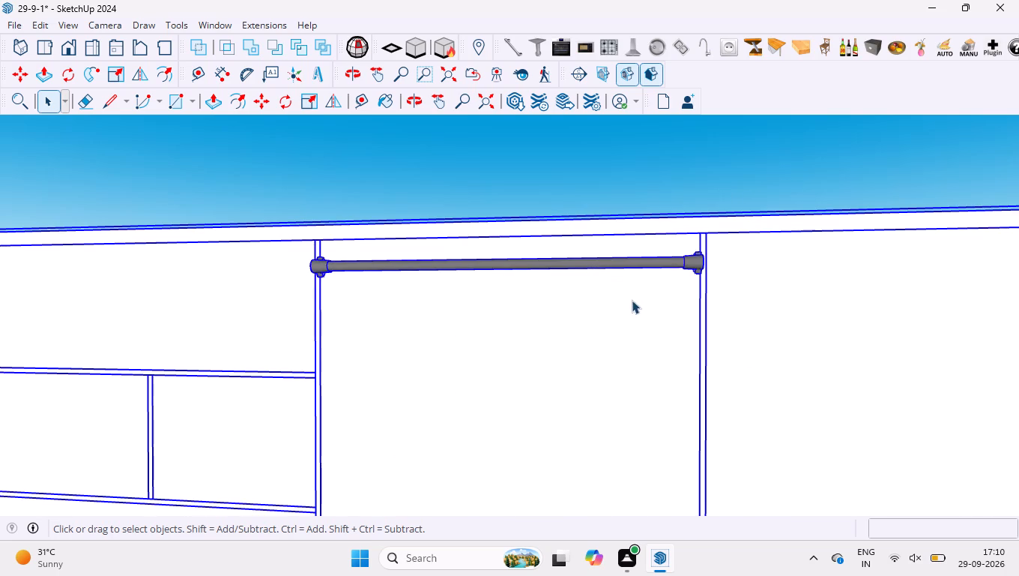
pyautogui.doubleClick(632, 300)
pyautogui.click(632, 268)
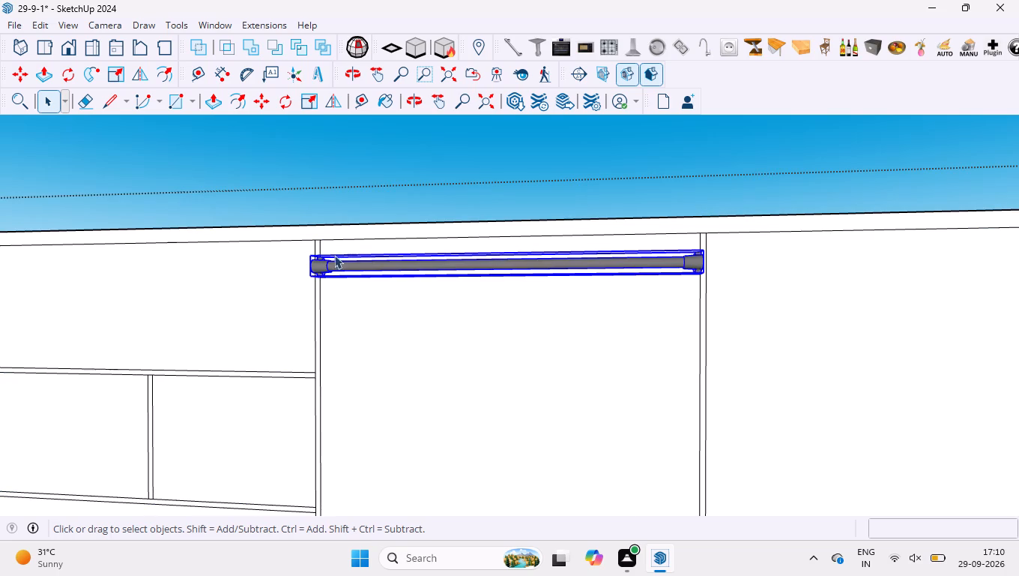
pyautogui.scroll(2, 312, 254)
pyautogui.moveTo(297, 262); pyautogui.dragTo(650, 319, button='middle')
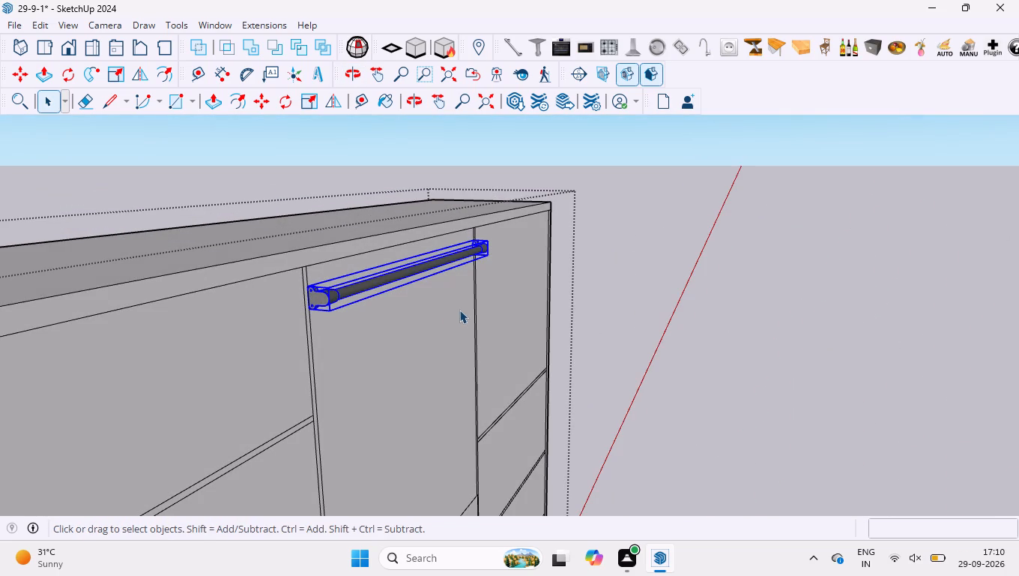
pyautogui.press('m')
pyautogui.scroll(11, 289, 277)
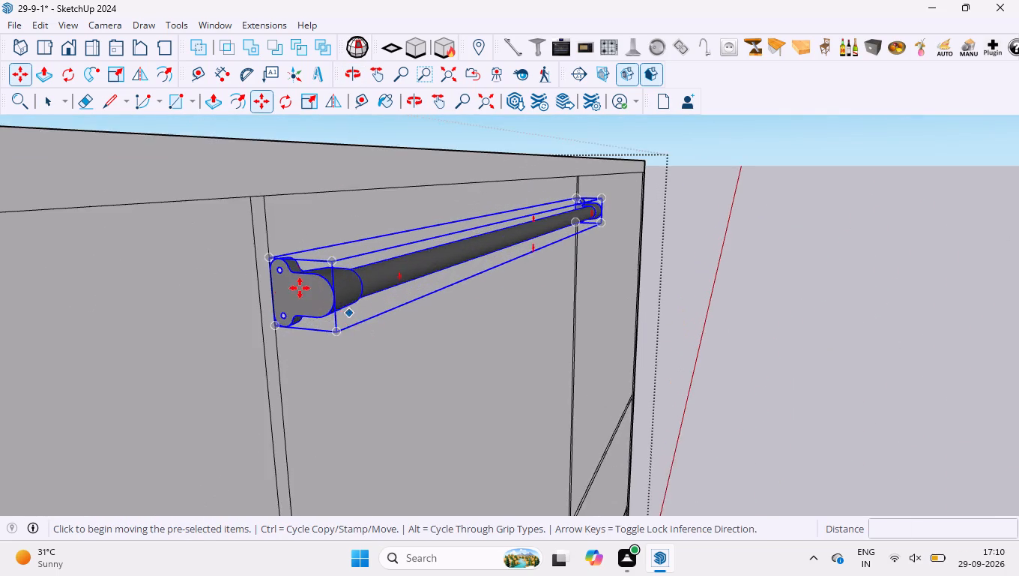
pyautogui.scroll(2, 300, 288)
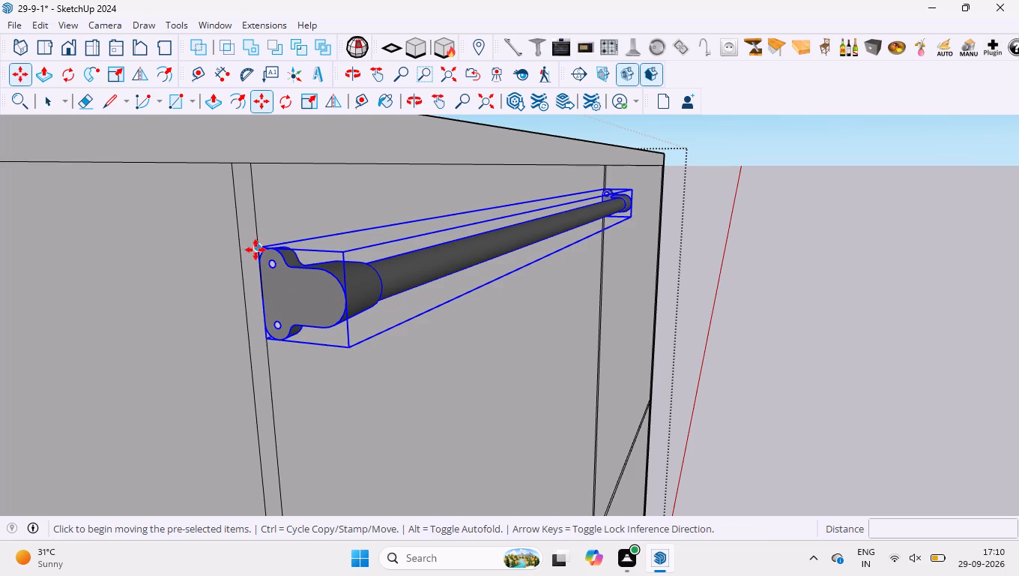
pyautogui.click(255, 246)
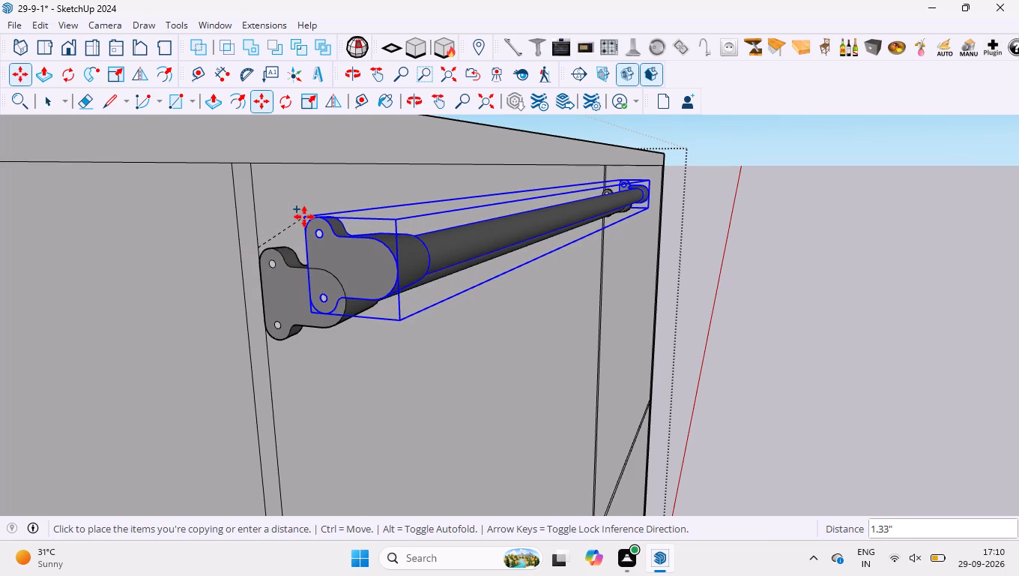
pyautogui.press('Right')
pyautogui.scroll(-8, 306, 223)
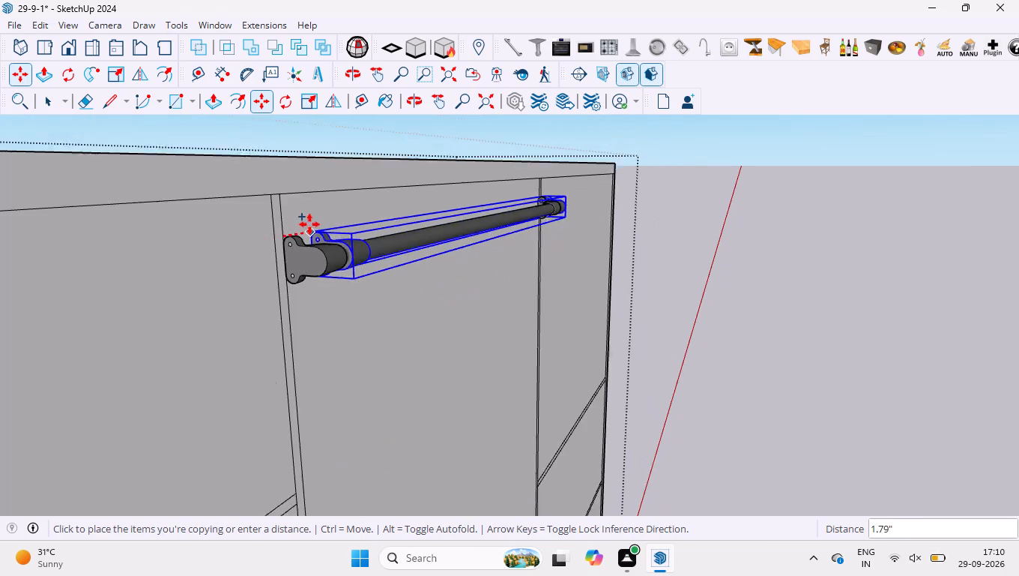
pyautogui.scroll(7, 610, 151)
pyautogui.moveTo(630, 198); pyautogui.dragTo(415, 281, button='middle')
pyautogui.scroll(-9, 416, 272)
pyautogui.scroll(9, 223, 314)
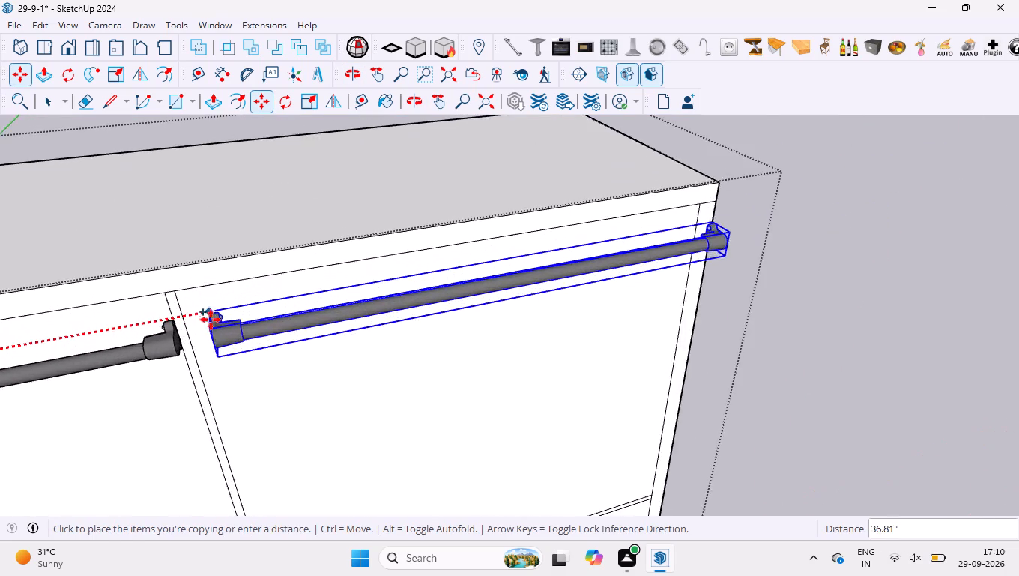
pyautogui.scroll(10, 211, 319)
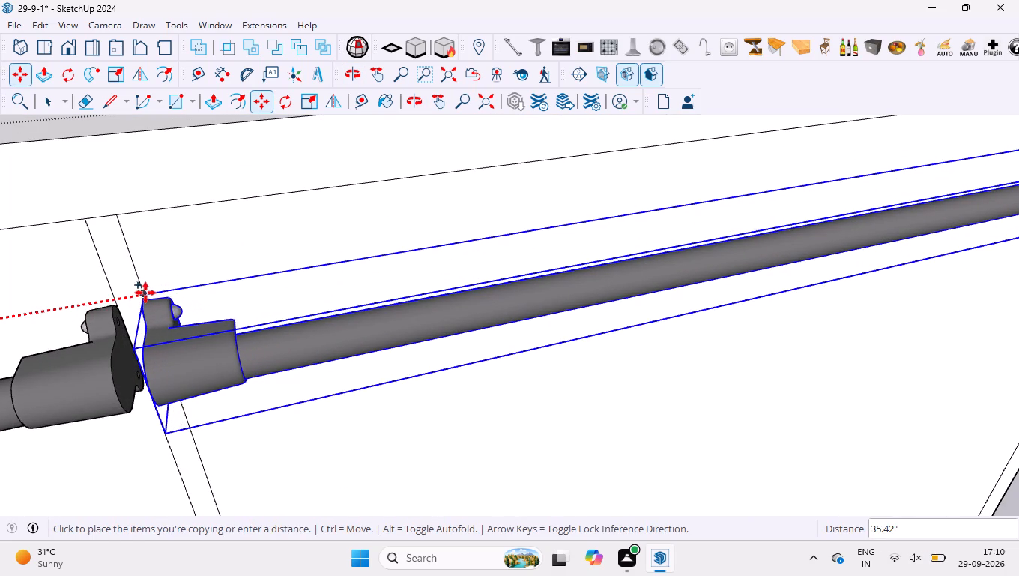
pyautogui.click(145, 292)
pyautogui.press('space')
pyautogui.scroll(-14, 267, 328)
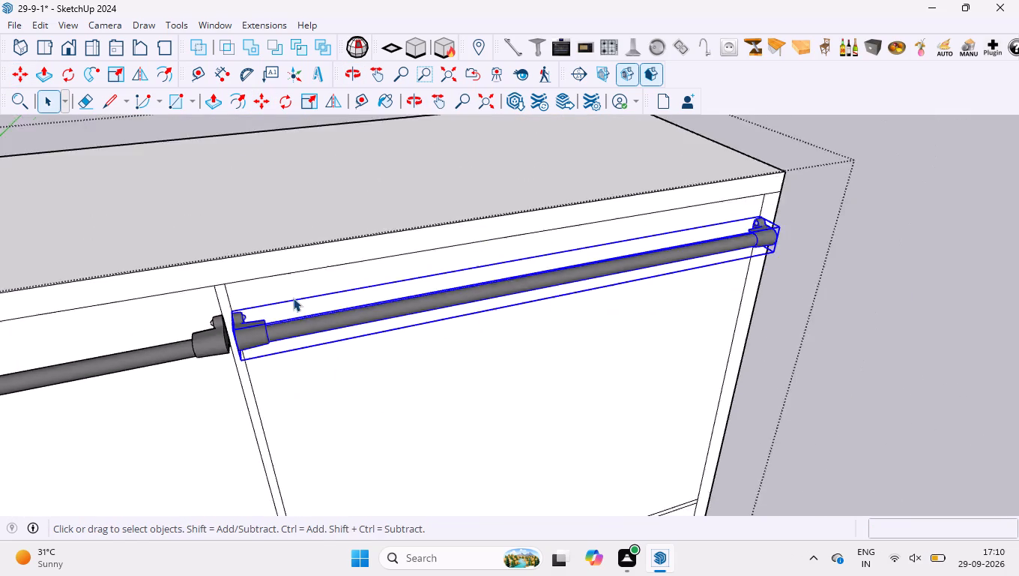
pyautogui.scroll(-8, 293, 298)
pyautogui.scroll(-5, 674, 269)
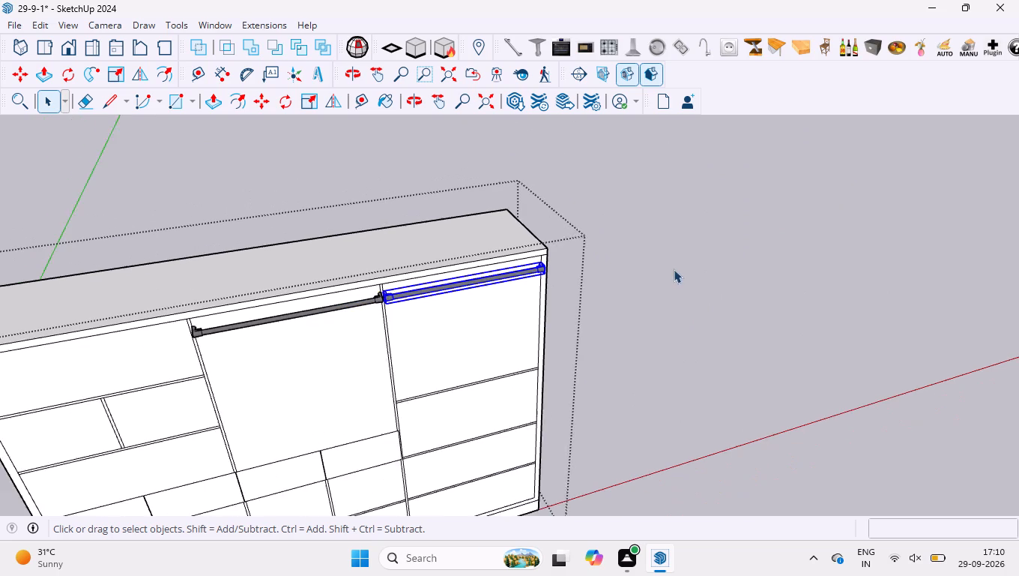
pyautogui.middleClick(662, 313)
pyautogui.click(645, 310)
# Lower the upper right compartment's clothes rail about 4.08" along the blue axis, keeping it against the partition edge.
pyautogui.scroll(-4, 584, 325)
pyautogui.moveTo(519, 376); pyautogui.dragTo(504, 314, button='middle')
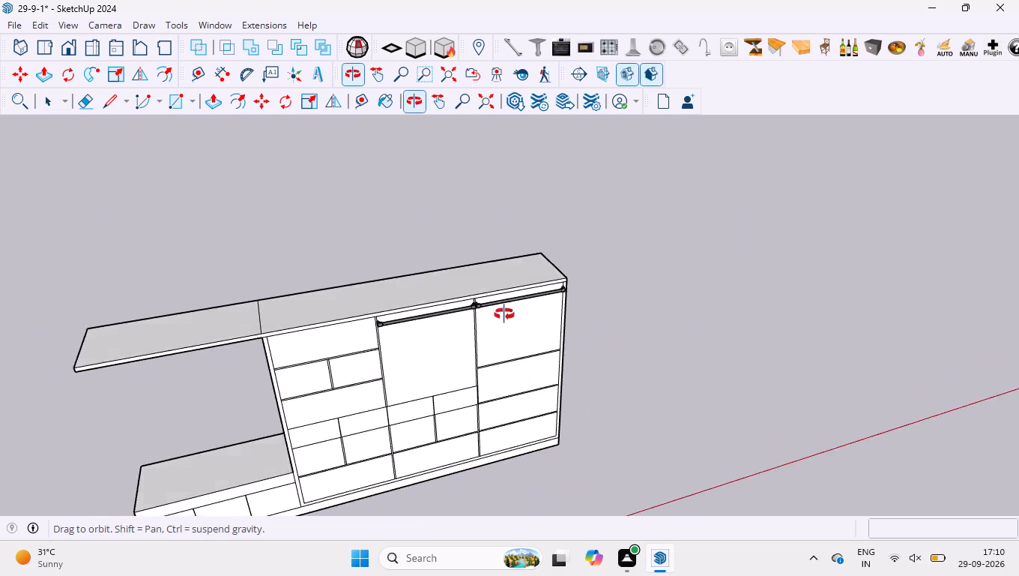
pyautogui.moveTo(504, 314); pyautogui.dragTo(493, 226, button='middle')
pyautogui.scroll(3, 505, 284)
pyautogui.click(504, 284)
pyautogui.scroll(2, 459, 268)
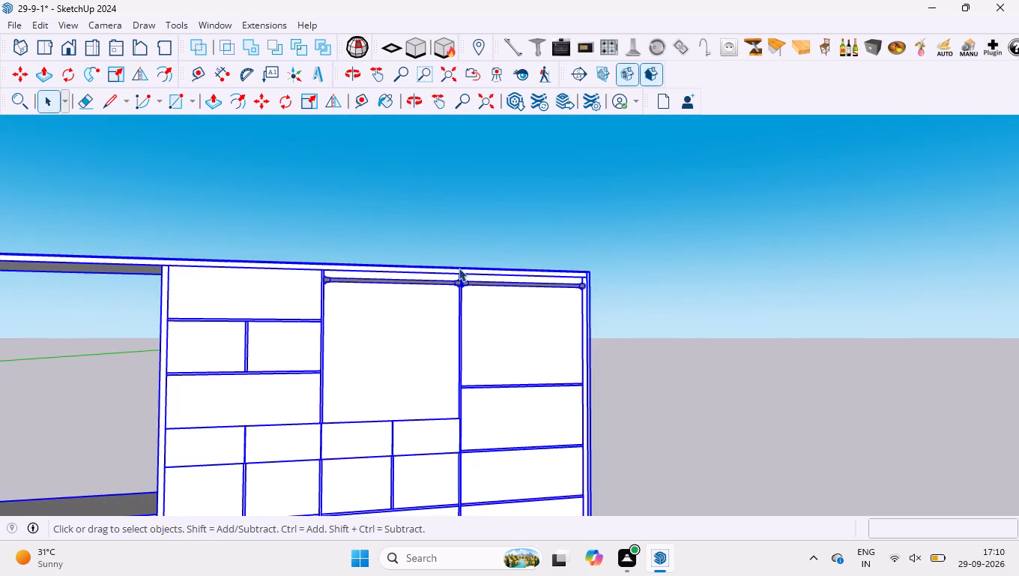
pyautogui.scroll(2, 459, 268)
pyautogui.doubleClick(485, 298)
pyautogui.click(483, 294)
pyautogui.scroll(12, 465, 275)
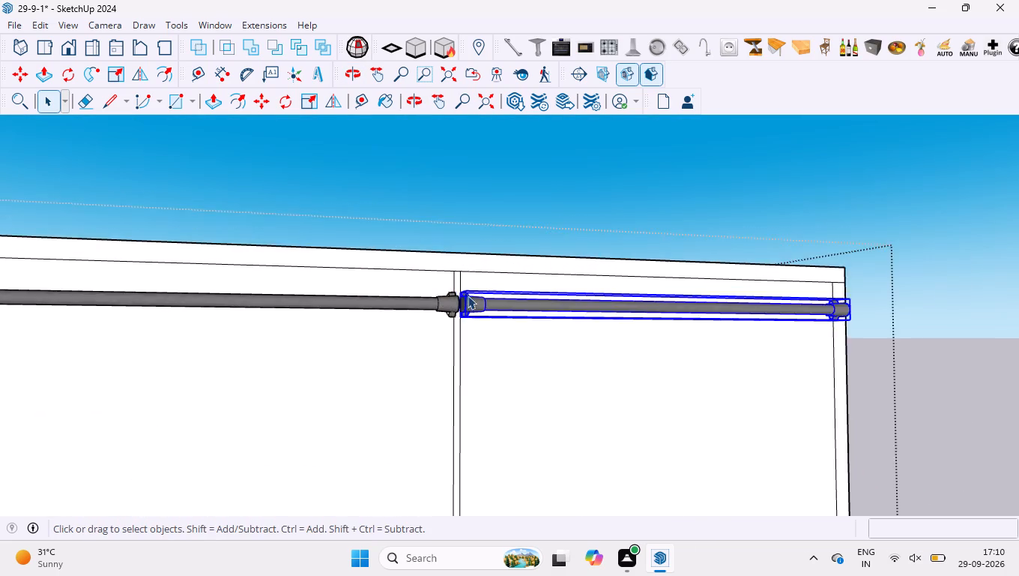
pyautogui.scroll(12, 468, 295)
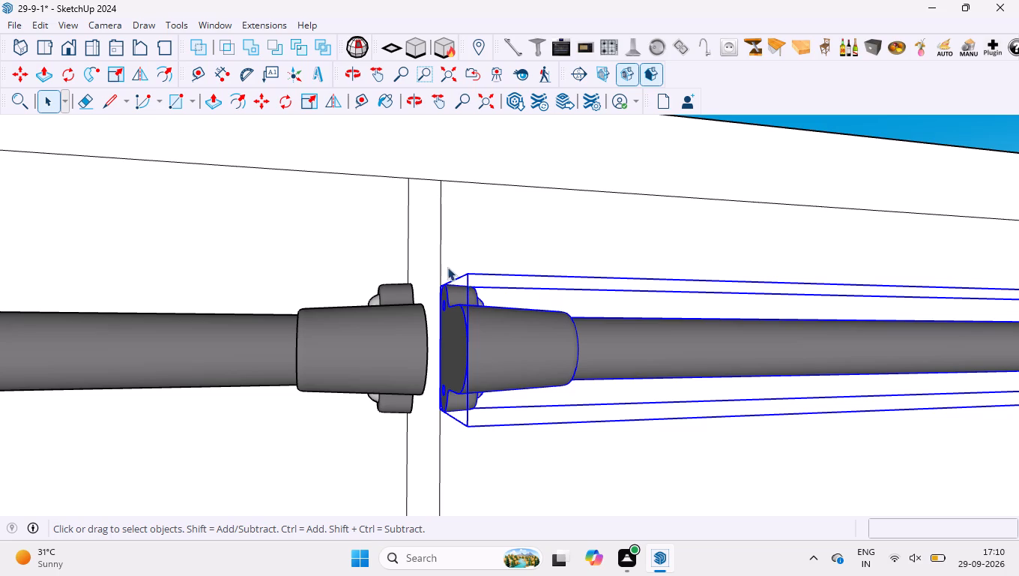
pyautogui.press('m')
pyautogui.click(442, 283)
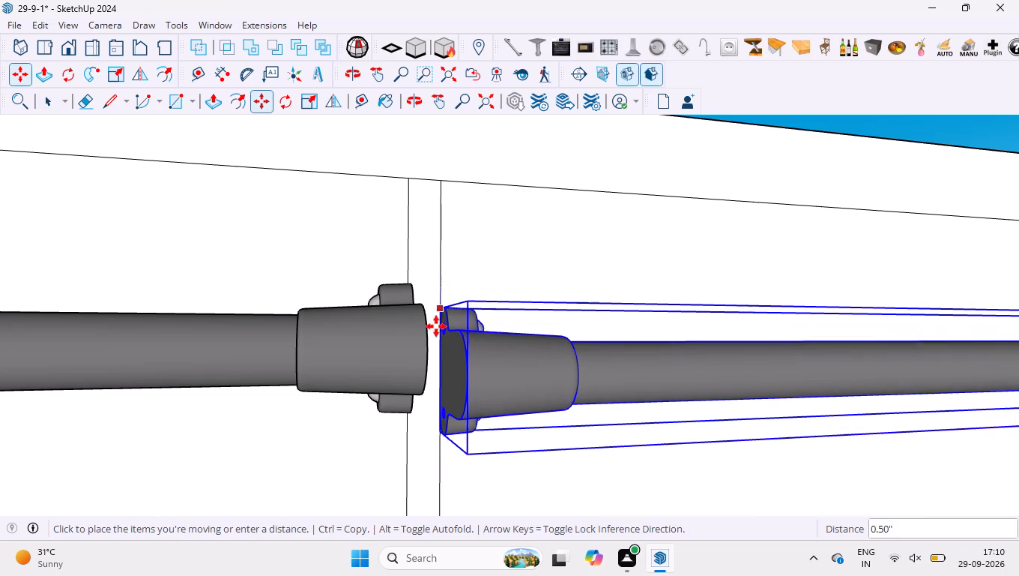
pyautogui.scroll(-9, 441, 303)
pyautogui.scroll(-4, 454, 229)
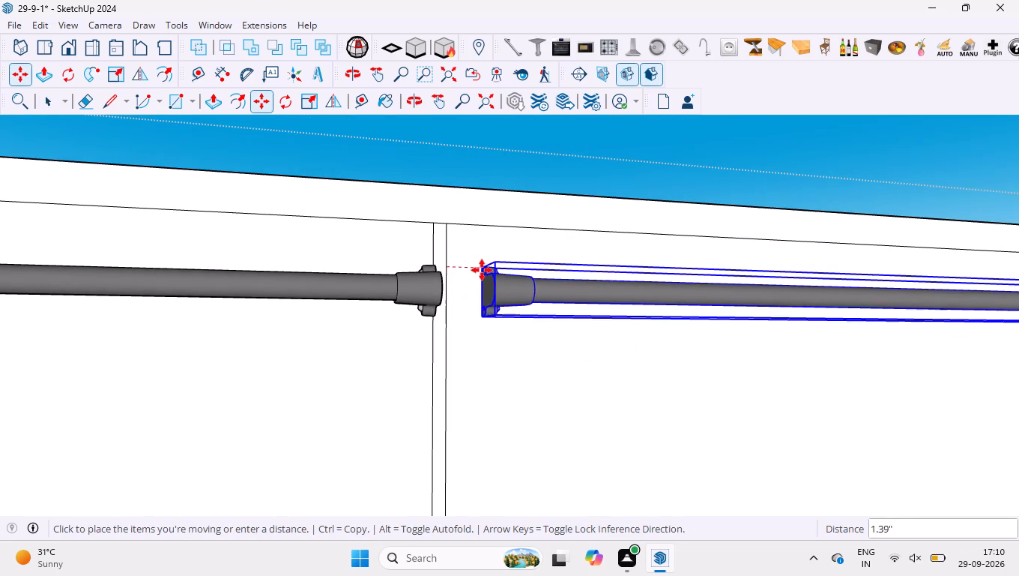
pyautogui.press('Up')
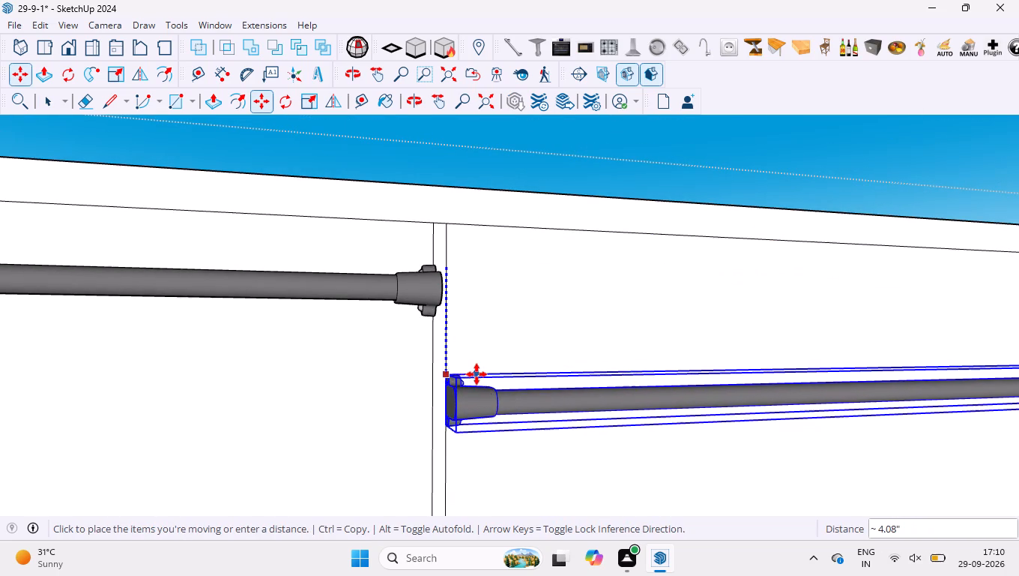
pyautogui.click(477, 374)
pyautogui.scroll(-15, 492, 247)
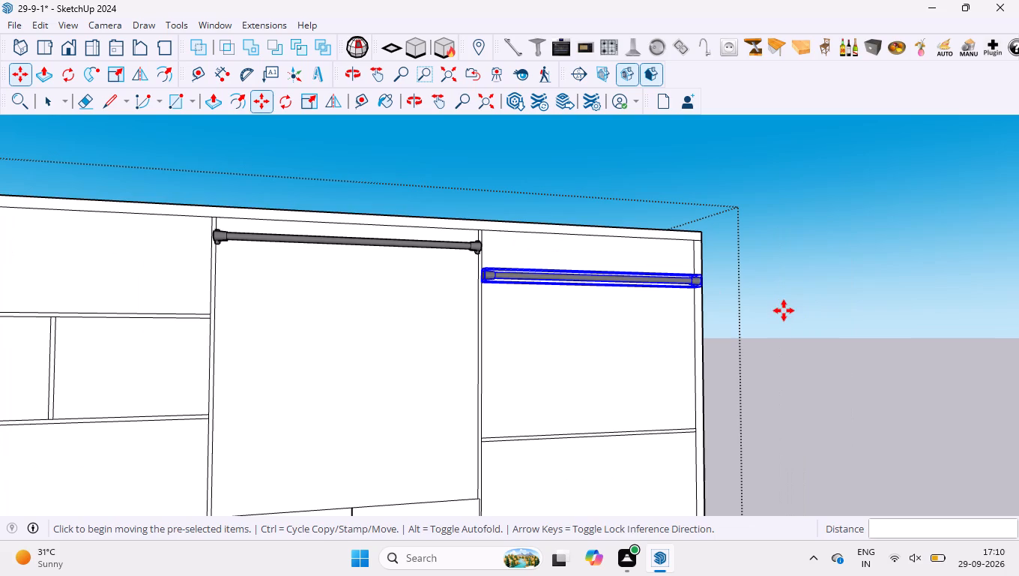
pyautogui.press('space')
pyautogui.click(785, 305)
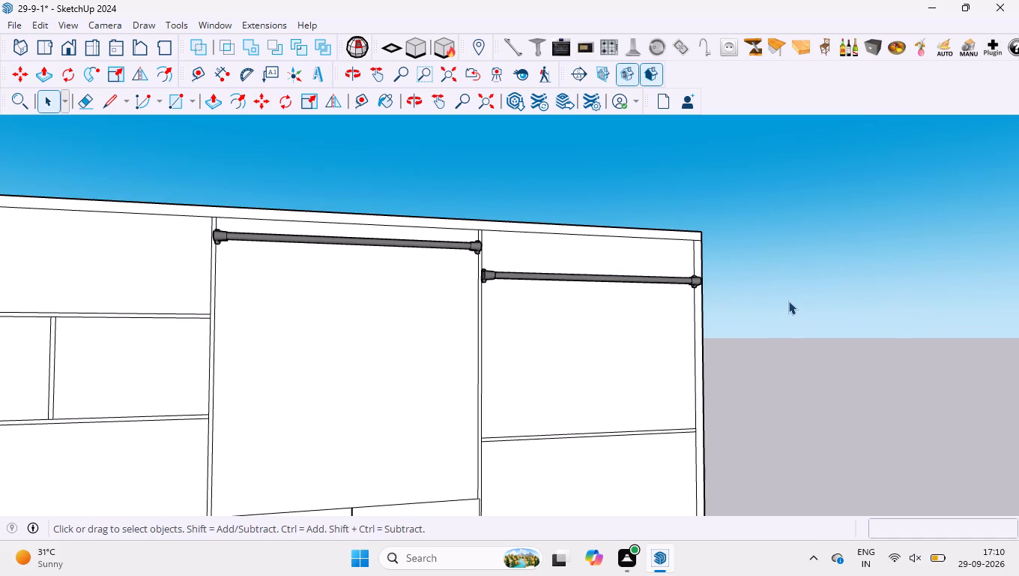
# Open the wardrobe carcass group for editing at its left column of compartments.
pyautogui.scroll(-9, 696, 147)
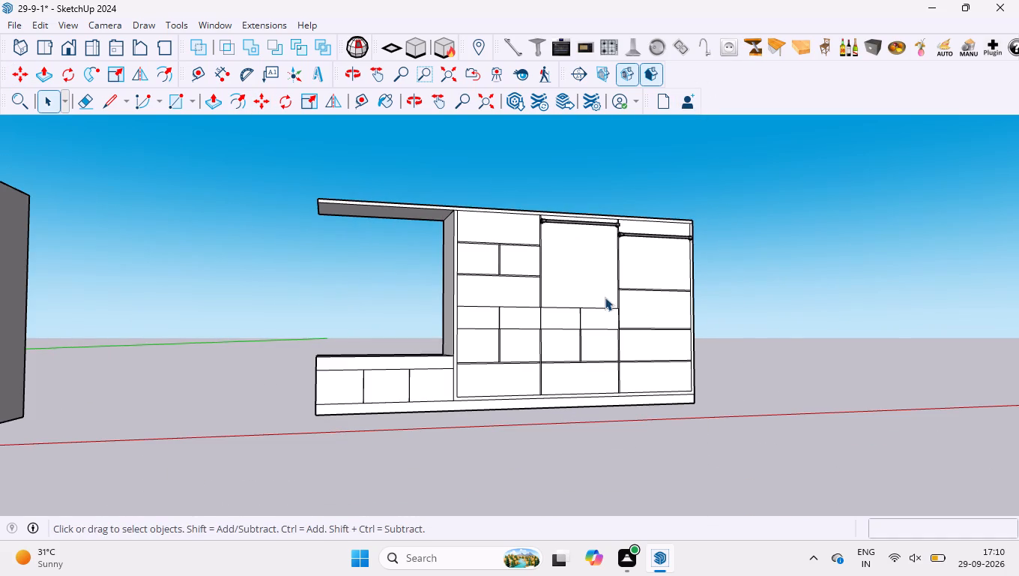
pyautogui.moveTo(606, 287); pyautogui.dragTo(595, 373, button='middle')
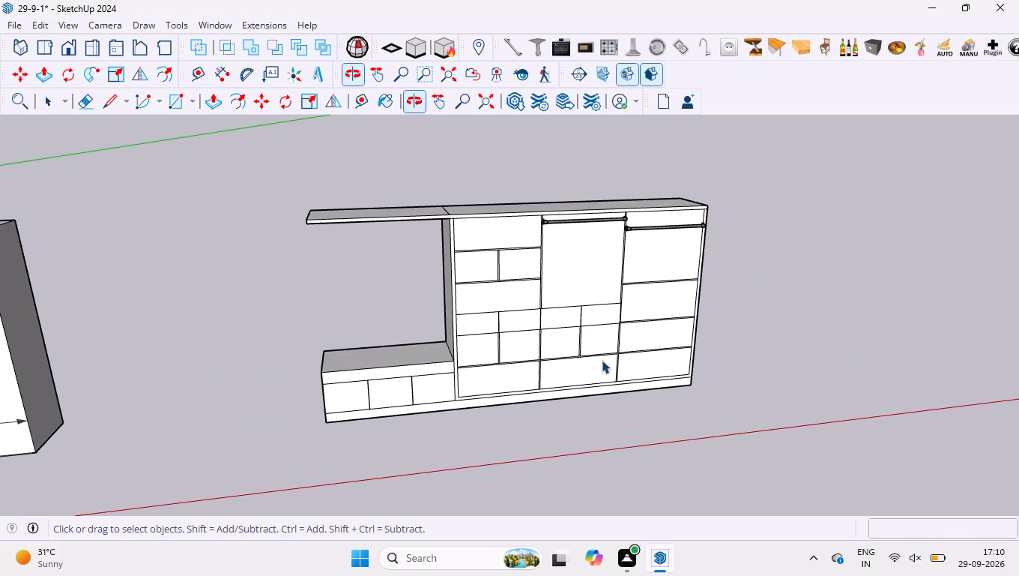
pyautogui.scroll(4, 462, 254)
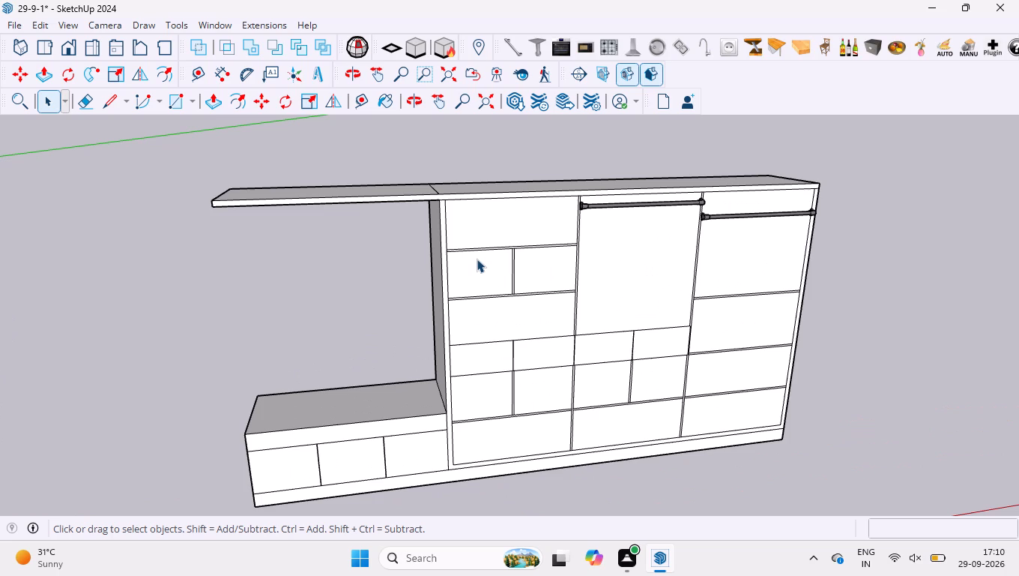
pyautogui.scroll(4, 549, 204)
pyautogui.scroll(4, 504, 291)
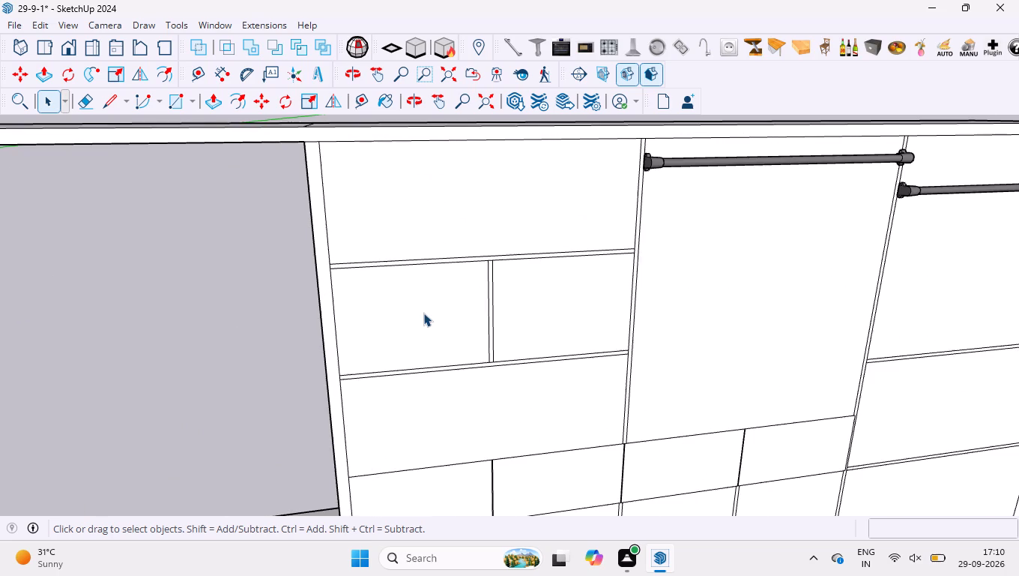
pyautogui.tripleClick(423, 313)
pyautogui.tripleClick(425, 312)
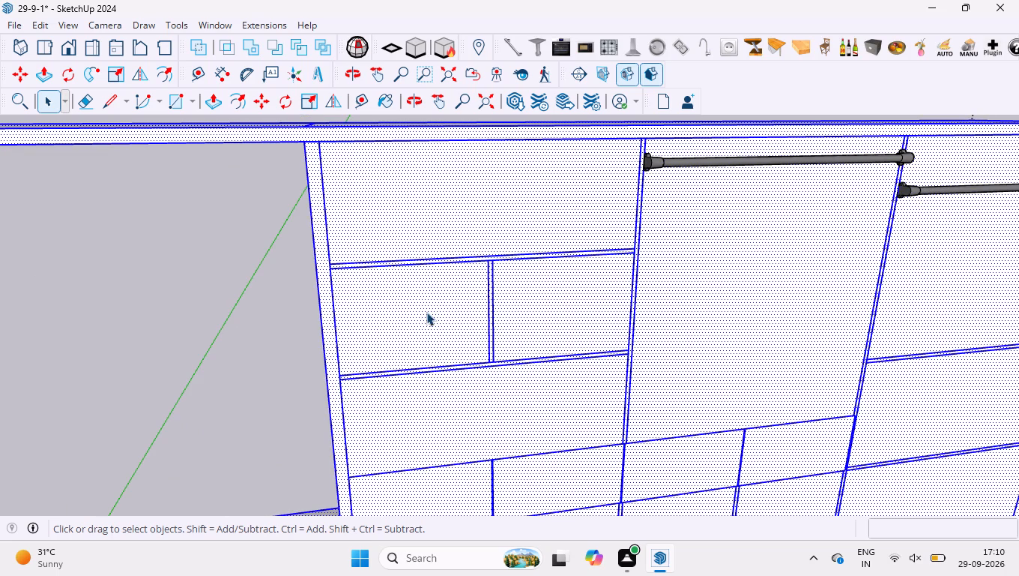
pyautogui.click(429, 311)
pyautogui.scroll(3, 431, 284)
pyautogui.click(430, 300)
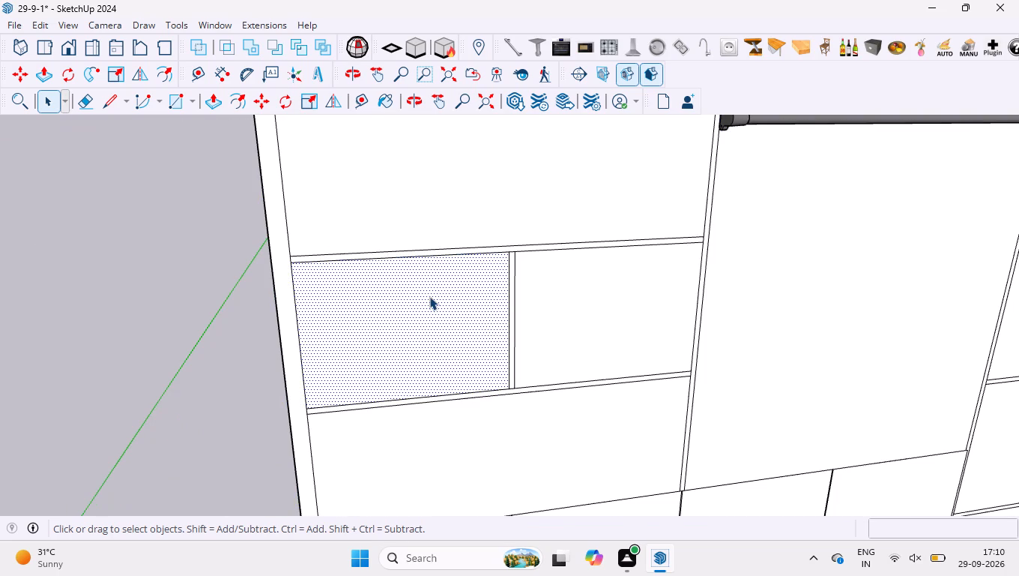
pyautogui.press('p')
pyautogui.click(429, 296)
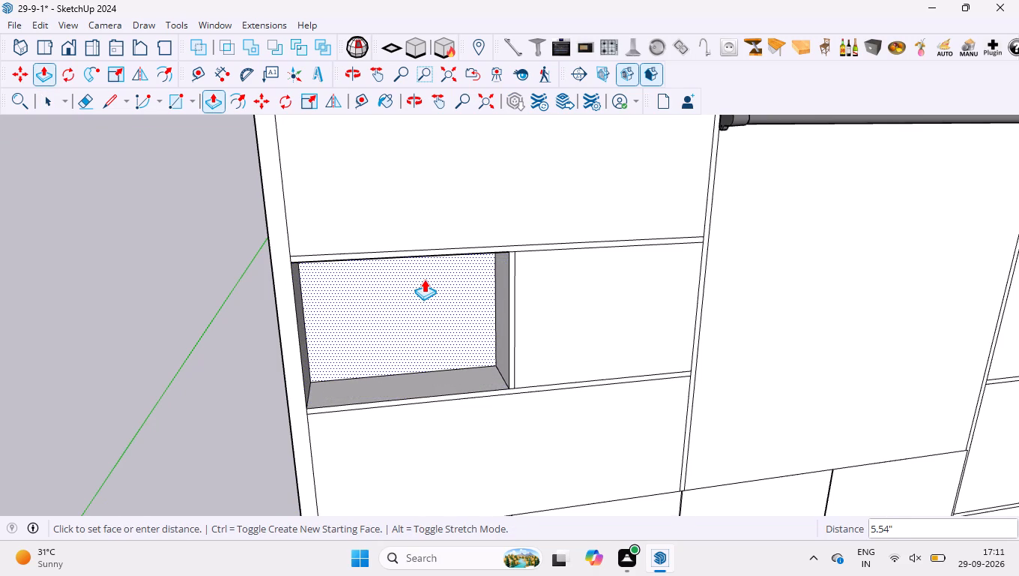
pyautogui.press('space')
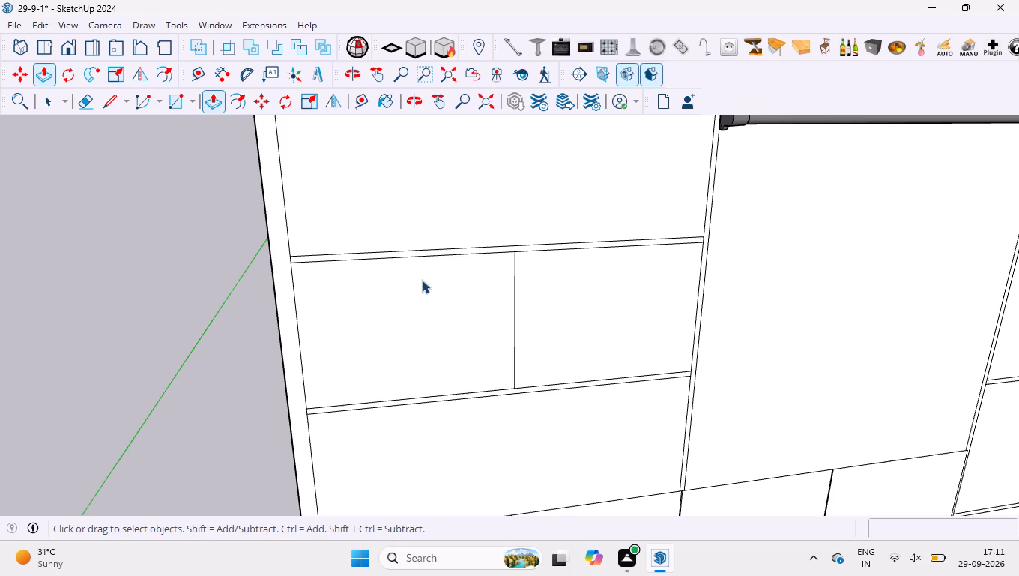
# Place a guide line 36 mm in from the back edge of the wardrobe's top.
pyautogui.scroll(-8, 420, 320)
pyautogui.moveTo(435, 330); pyautogui.dragTo(458, 443, button='middle')
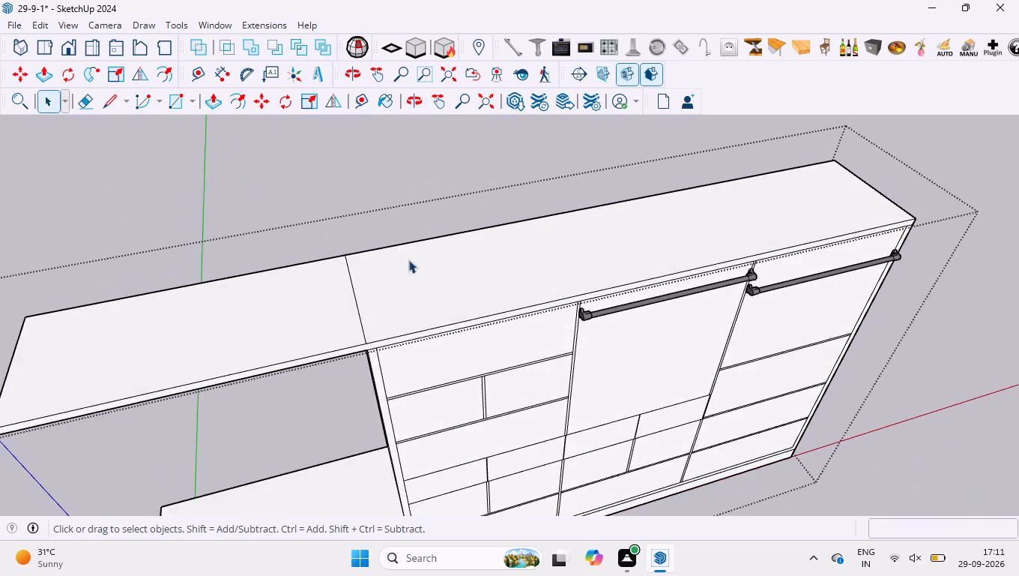
pyautogui.scroll(2, 403, 238)
pyautogui.press('t')
pyautogui.click(409, 241)
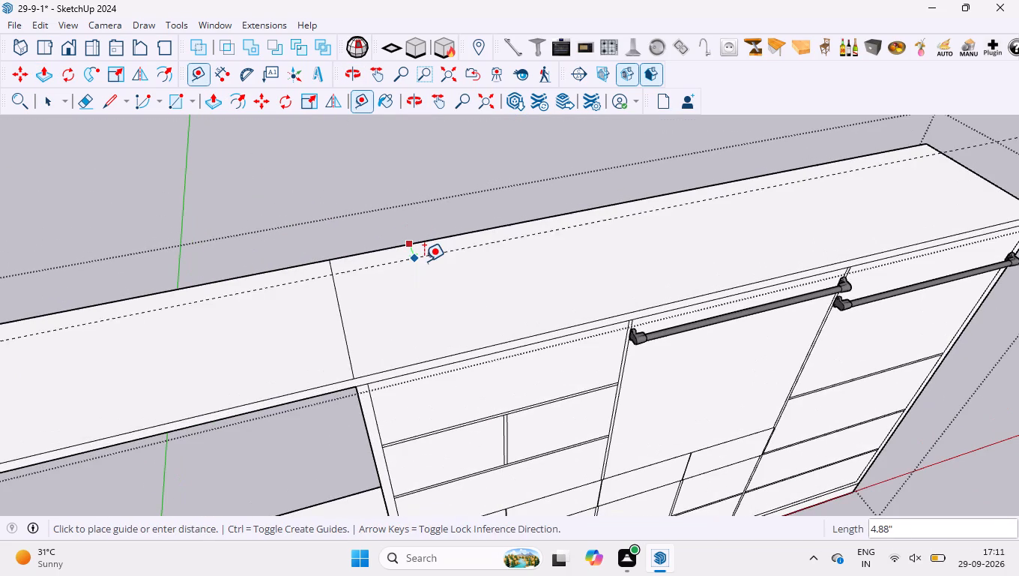
pyautogui.press('1')
pyautogui.write('8,')
pyautogui.press('BackSpace')
pyautogui.press('BackSpace')
pyautogui.press('BackSpace')
pyautogui.press('BackSpace')
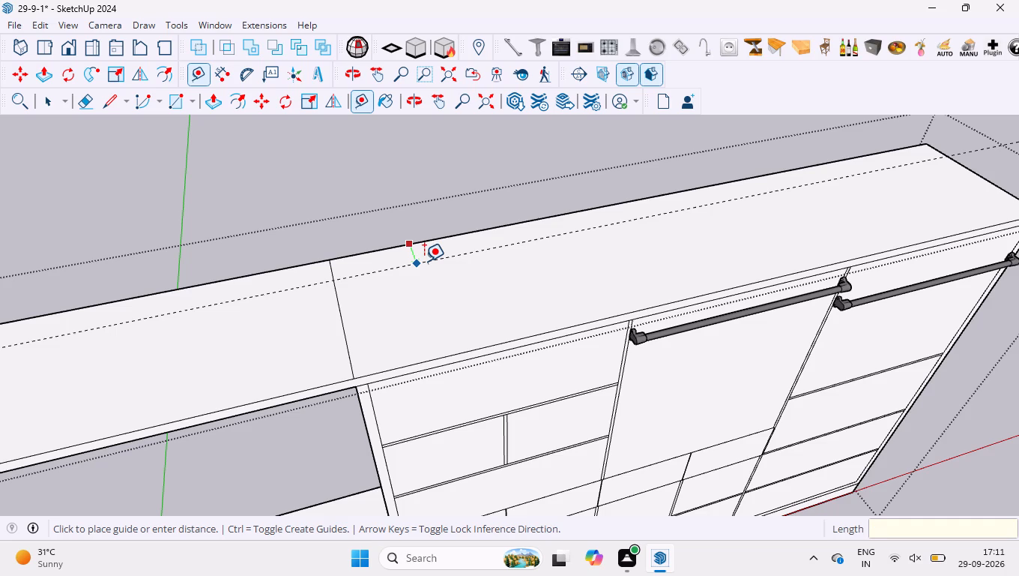
pyautogui.write('36mm')
pyautogui.press('Return')
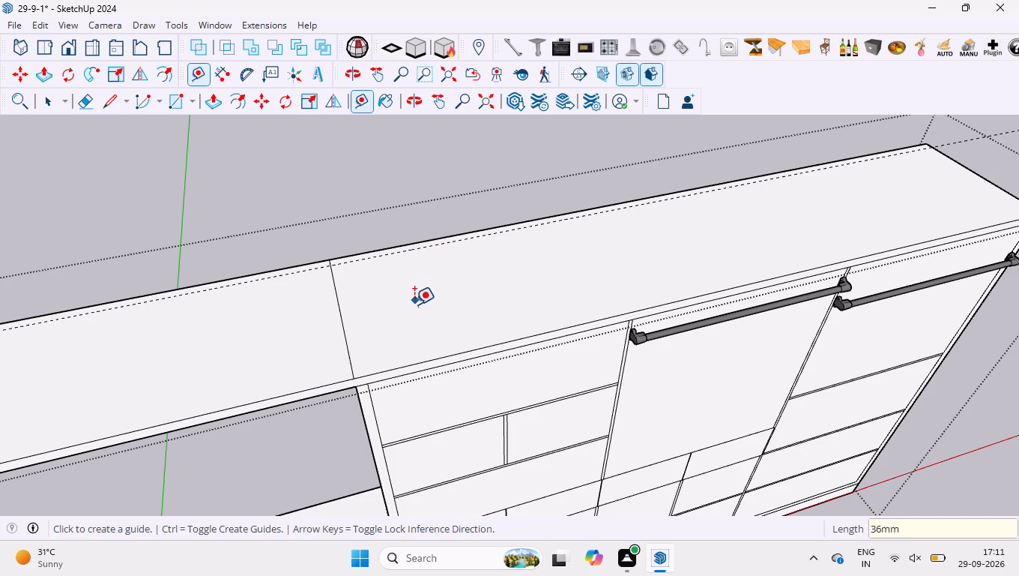
pyautogui.scroll(-3, 426, 352)
pyautogui.press('space')
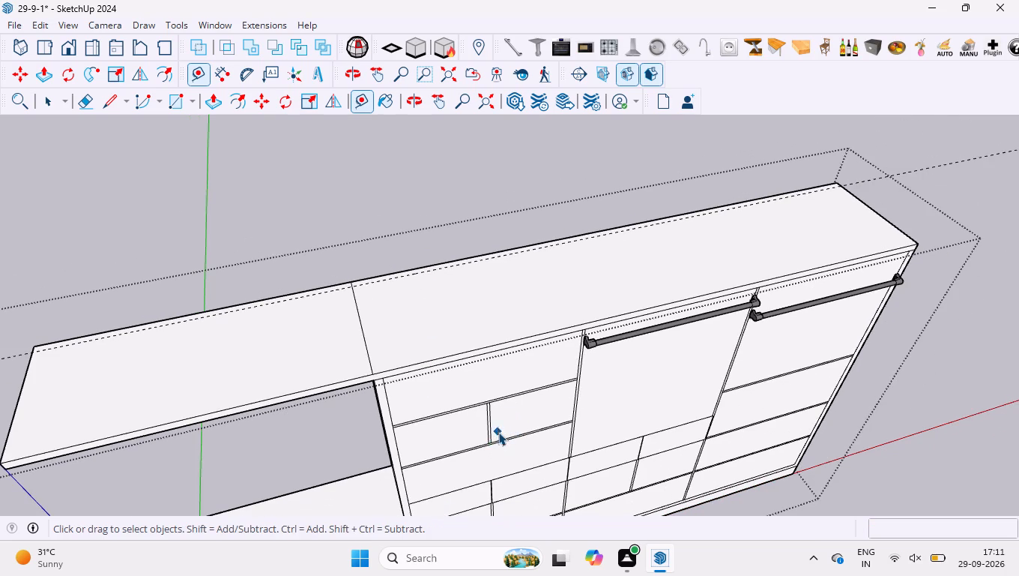
# Push the left column's top compartment face back about 22.58" to the guide line near the back edge.
pyautogui.click(441, 398)
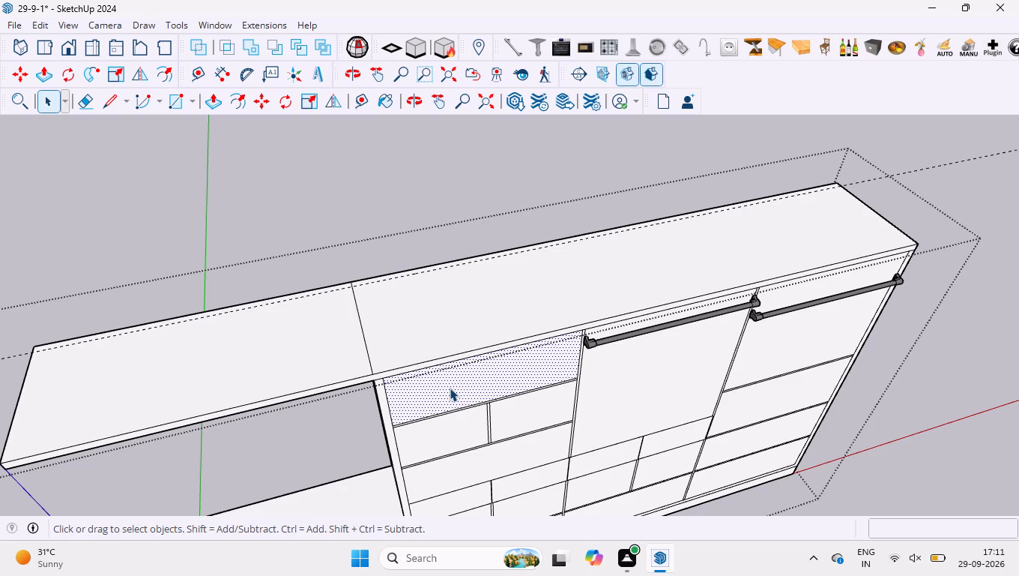
pyautogui.press('p')
pyautogui.click(450, 388)
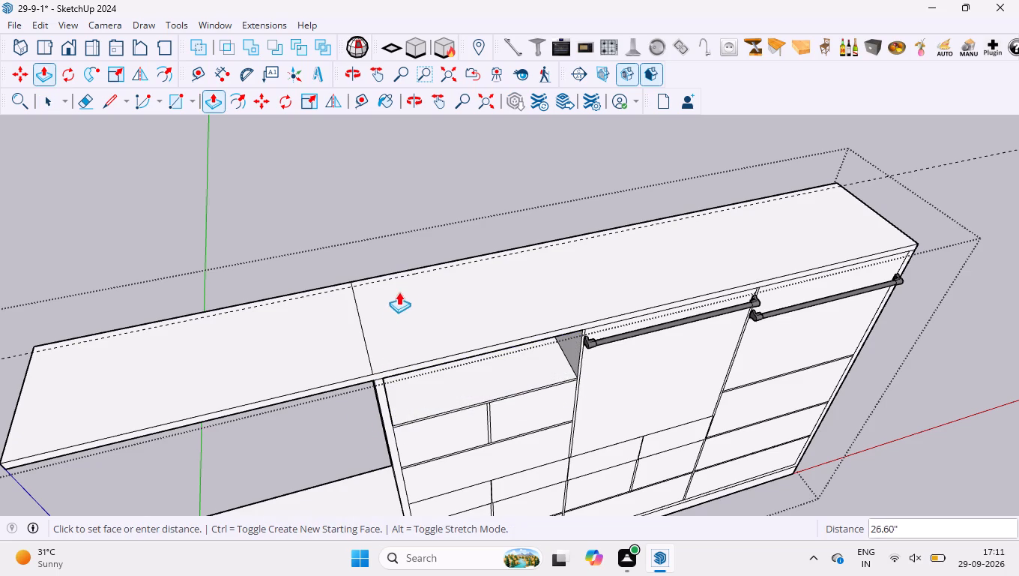
pyautogui.scroll(4, 414, 268)
pyautogui.moveTo(408, 265); pyautogui.dragTo(458, 324, button='middle')
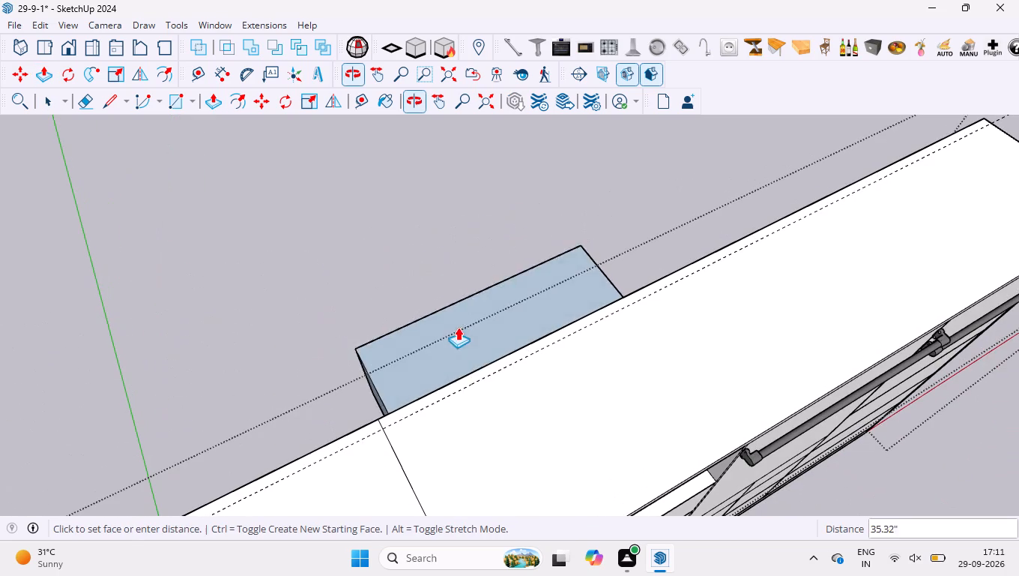
pyautogui.click(489, 373)
# Push the left face of the split second row in the left column back about 22.58" to the guide line.
pyautogui.scroll(-2, 437, 305)
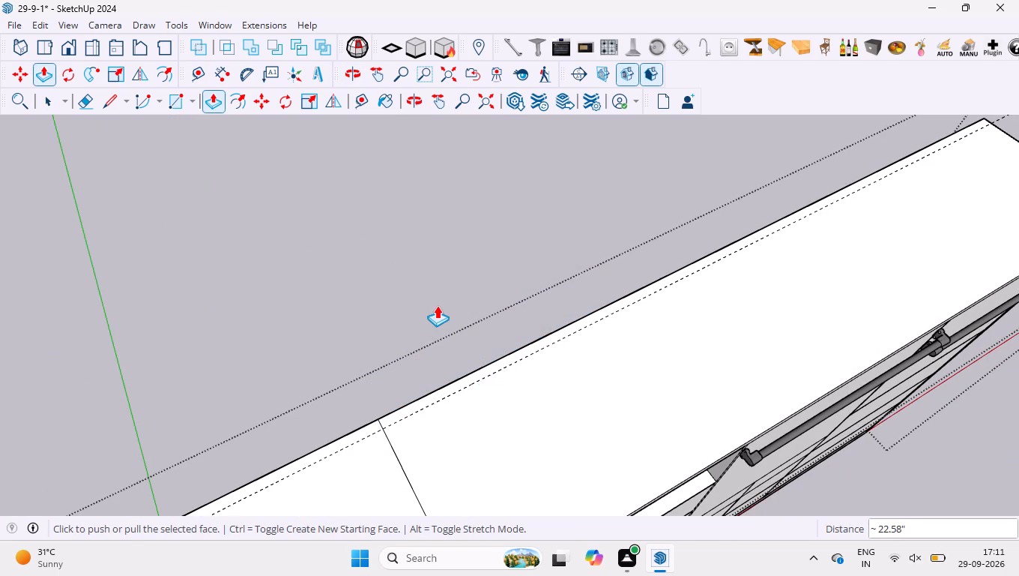
pyautogui.scroll(-7, 437, 305)
pyautogui.scroll(8, 492, 434)
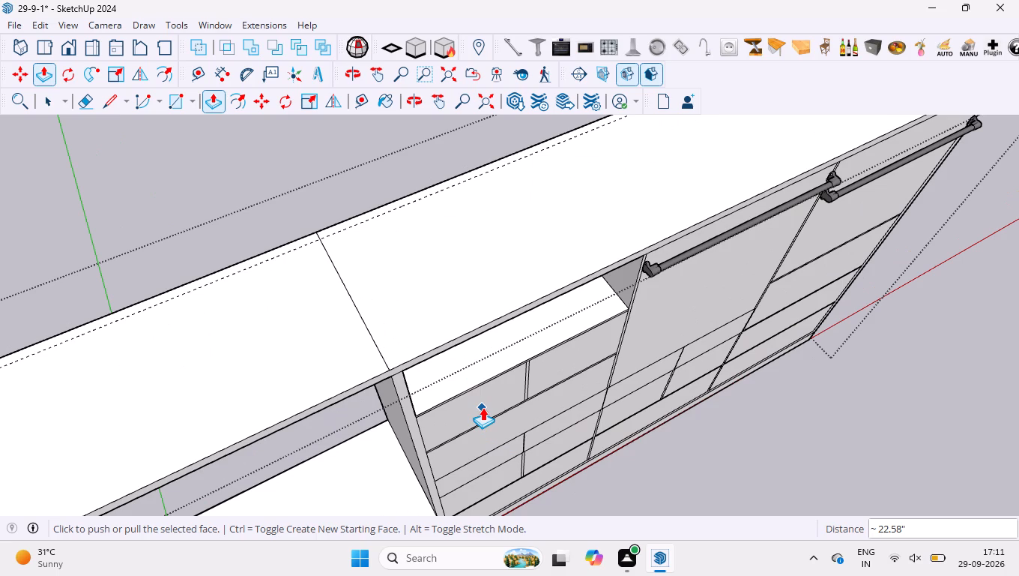
pyautogui.press('space')
pyautogui.click(482, 405)
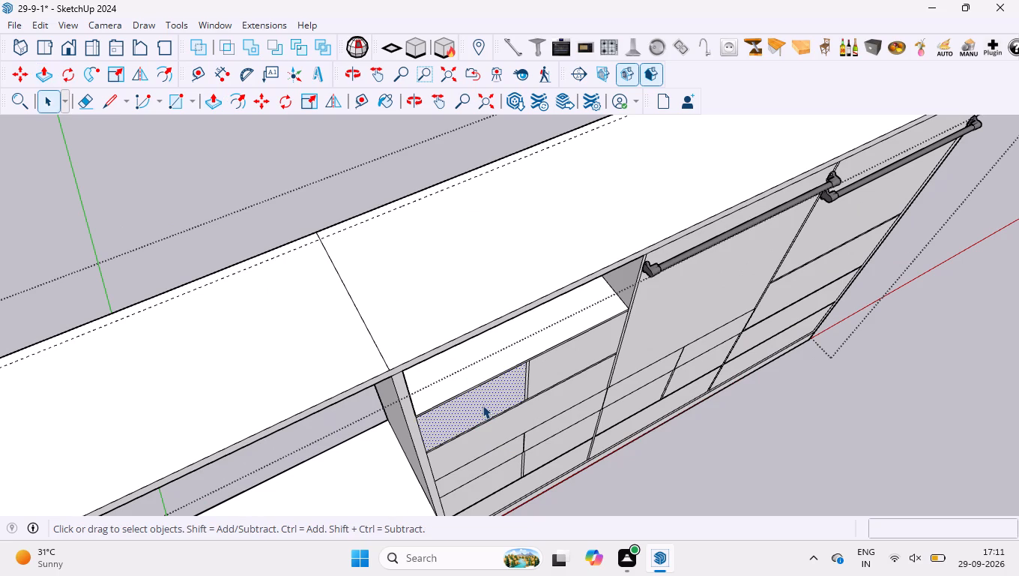
pyautogui.press('p')
pyautogui.click(482, 404)
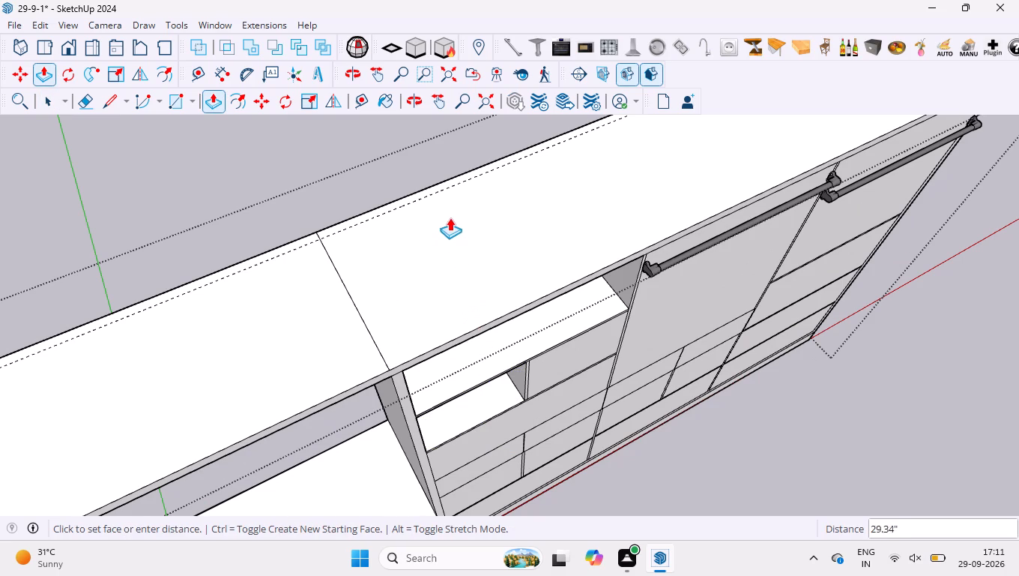
pyautogui.click(450, 184)
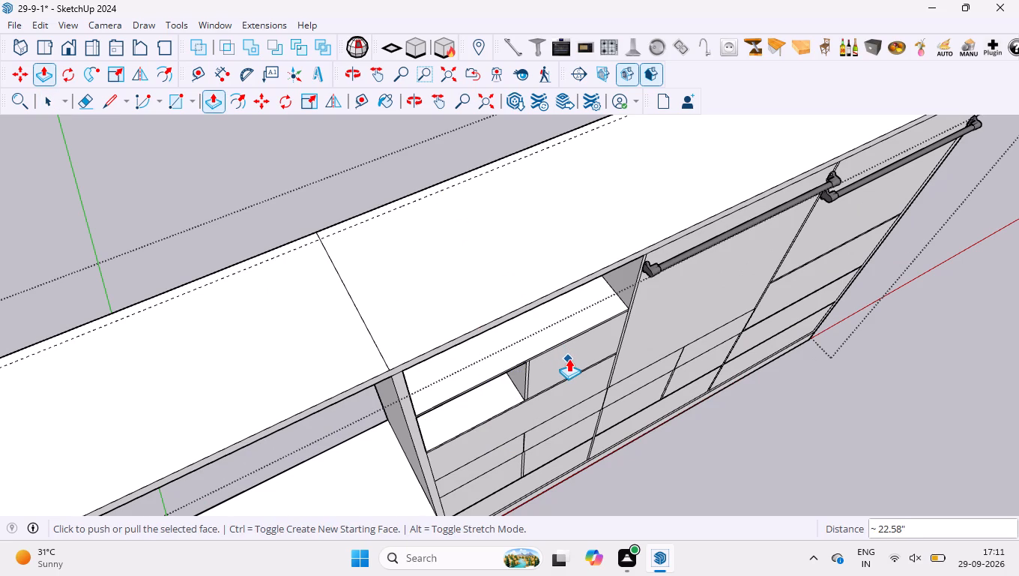
# Recess the second row's right face and the wide compartment face below it by the same push distance of about 22.58".
pyautogui.scroll(-3, 565, 353)
pyautogui.moveTo(558, 374); pyautogui.dragTo(486, 211, button='middle')
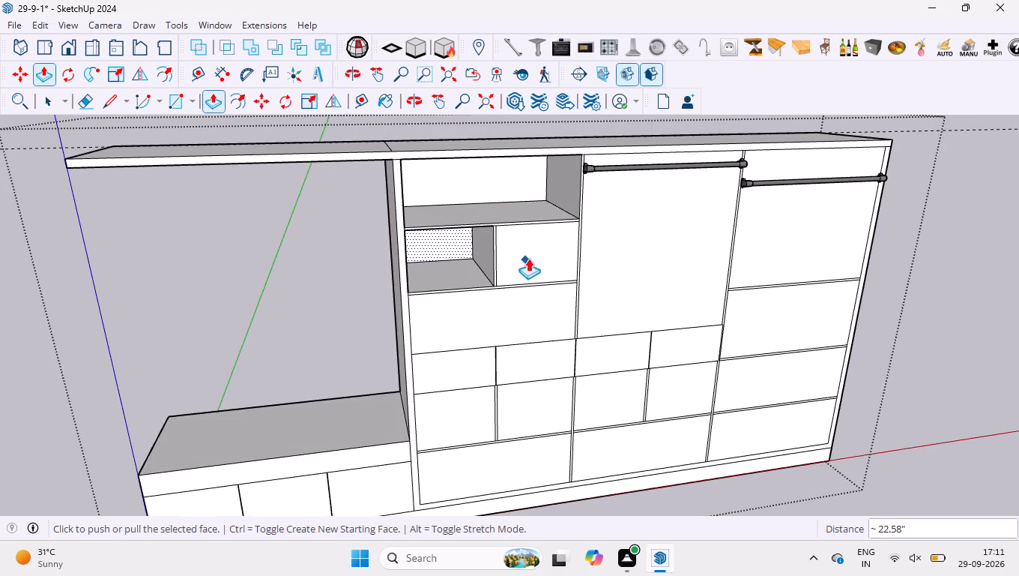
pyautogui.doubleClick(528, 257)
pyautogui.hotkey('ctrl', 'z')
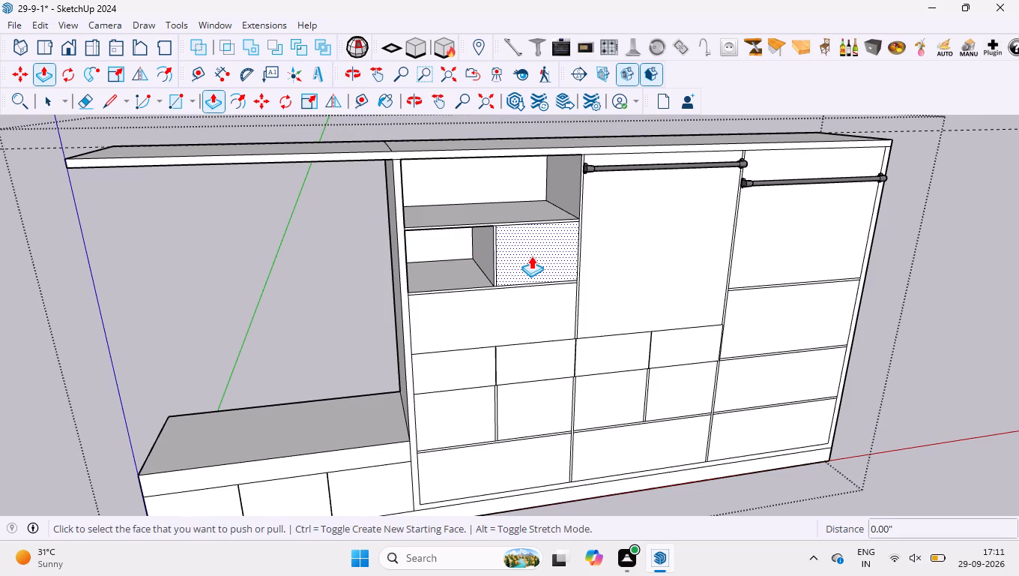
pyautogui.doubleClick(531, 256)
pyautogui.doubleClick(518, 312)
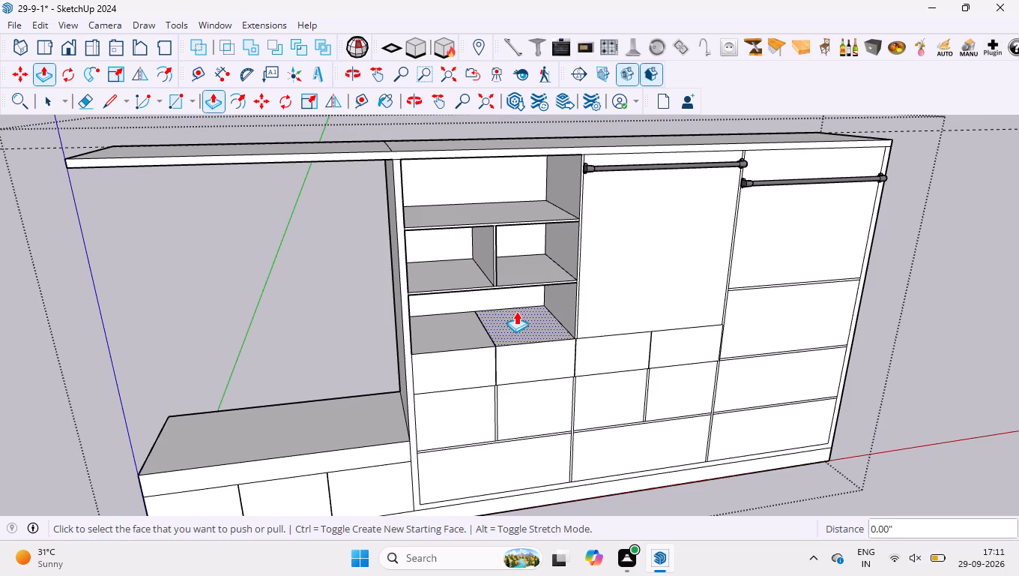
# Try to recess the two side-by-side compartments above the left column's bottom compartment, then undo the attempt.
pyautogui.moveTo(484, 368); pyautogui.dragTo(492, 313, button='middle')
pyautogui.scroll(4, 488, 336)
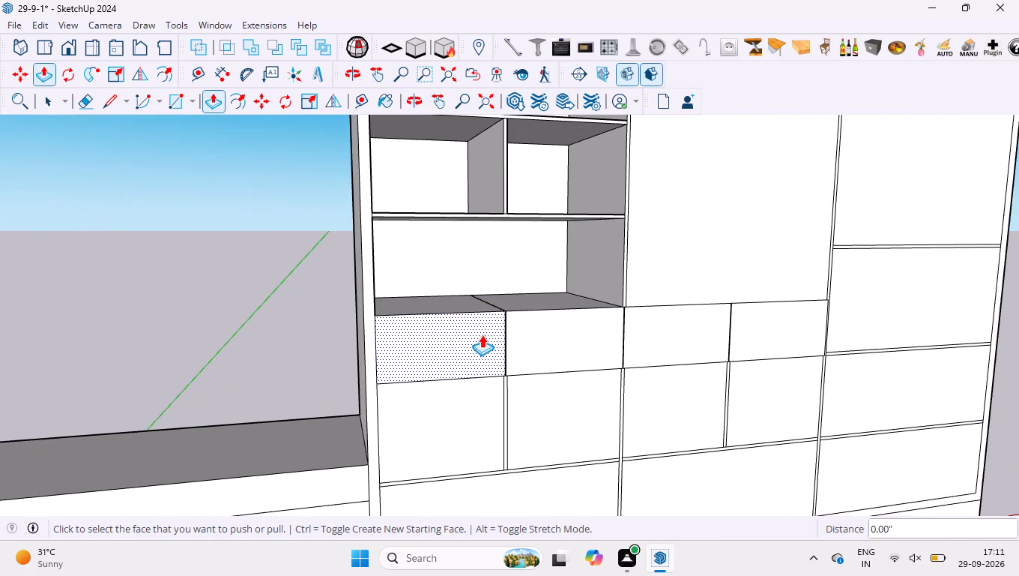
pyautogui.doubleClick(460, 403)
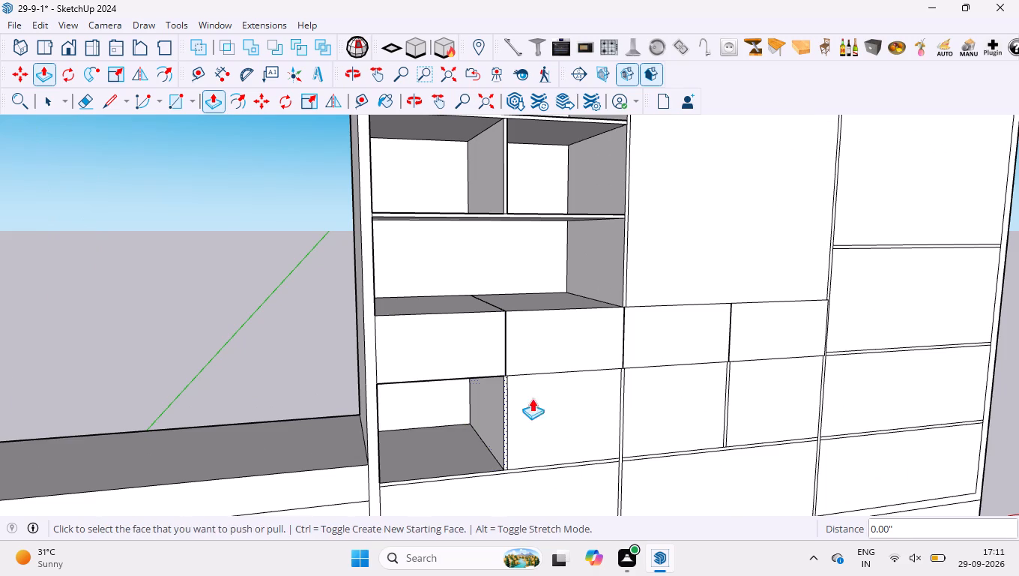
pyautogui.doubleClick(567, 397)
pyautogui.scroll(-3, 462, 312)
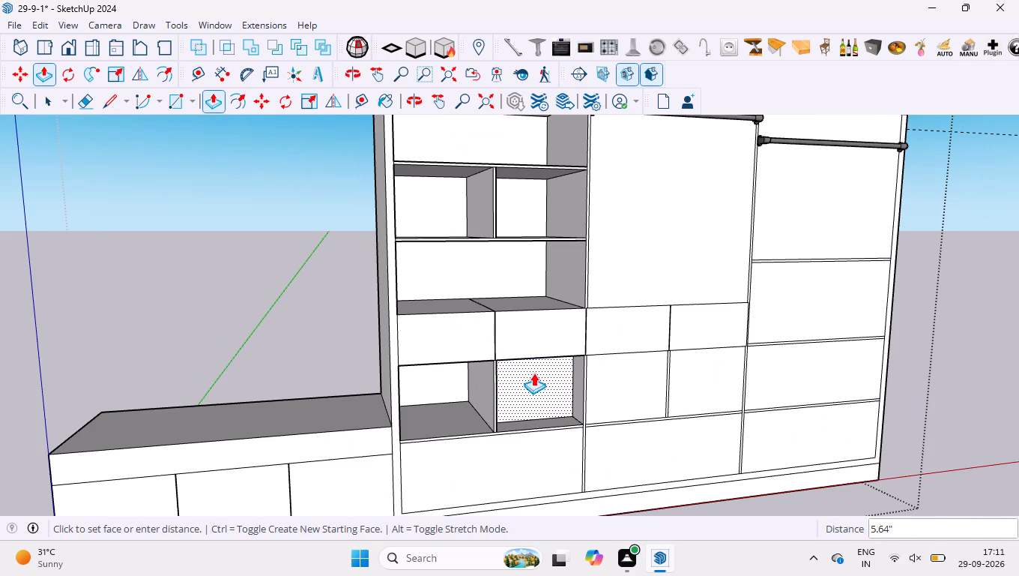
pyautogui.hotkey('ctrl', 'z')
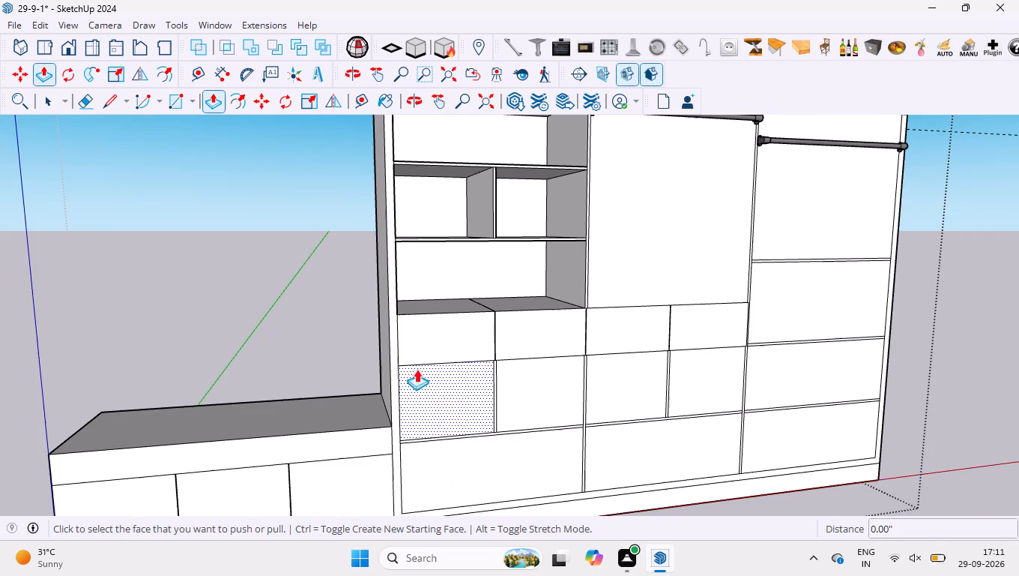
# Recess the two side-by-side faces above the left column's bottom compartment, pushing the right one back about 22.58" to the guide line.
pyautogui.doubleClick(457, 392)
pyautogui.doubleClick(535, 379)
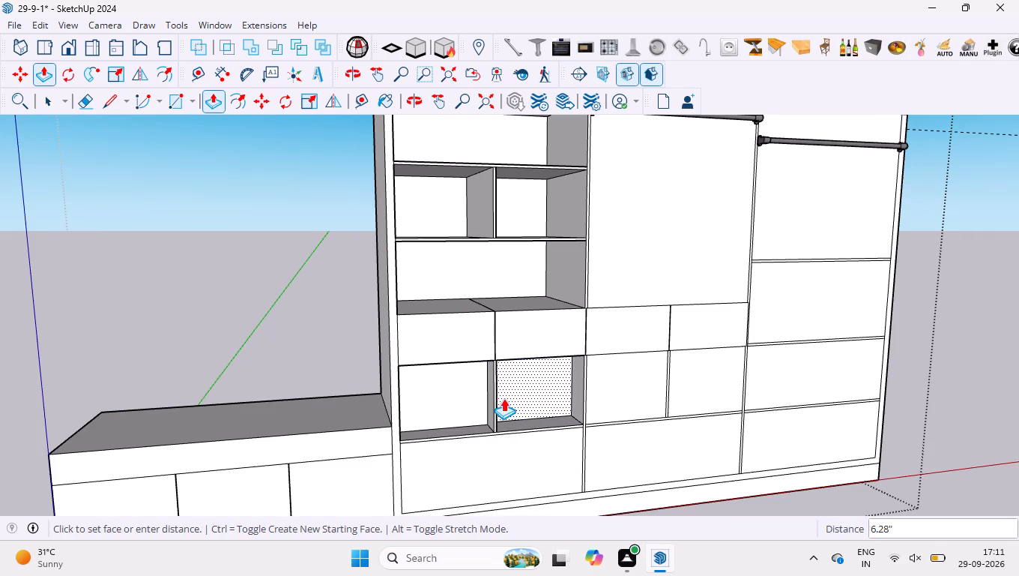
pyautogui.scroll(-4, 511, 391)
pyautogui.moveTo(514, 396); pyautogui.dragTo(559, 442, button='middle')
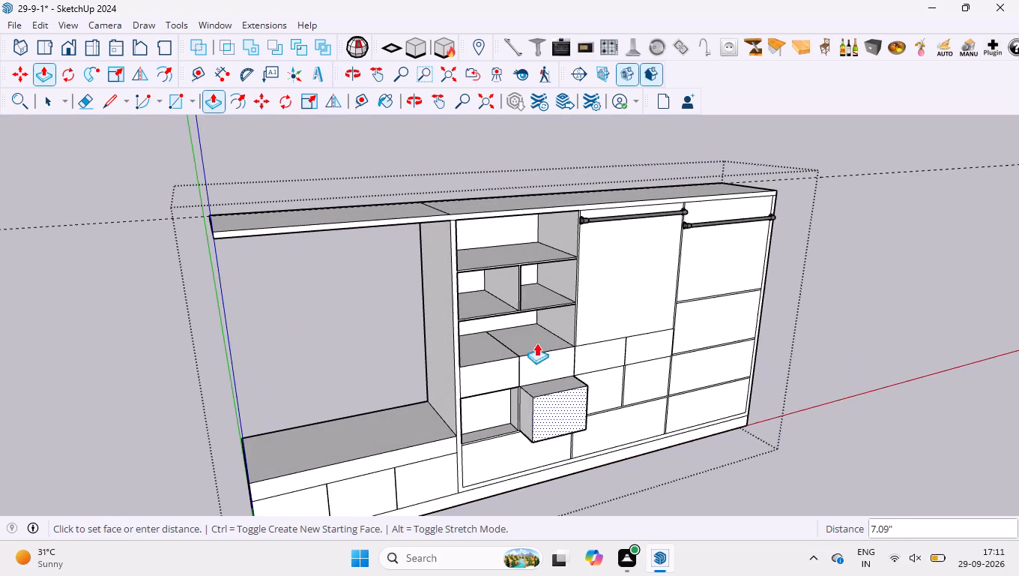
pyautogui.moveTo(471, 198); pyautogui.dragTo(482, 219, button='middle')
pyautogui.moveTo(482, 219); pyautogui.dragTo(563, 373)
pyautogui.moveTo(482, 219); pyautogui.dragTo(563, 373, button='right')
pyautogui.middleClick(563, 373)
pyautogui.scroll(3, 486, 189)
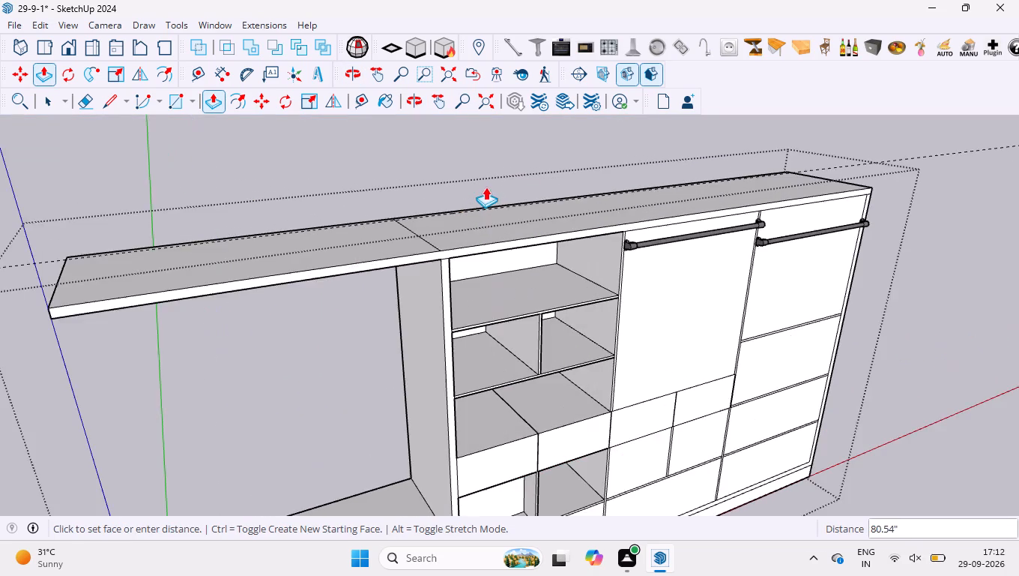
pyautogui.moveTo(486, 186); pyautogui.dragTo(590, 340, button='middle')
pyautogui.click(542, 275)
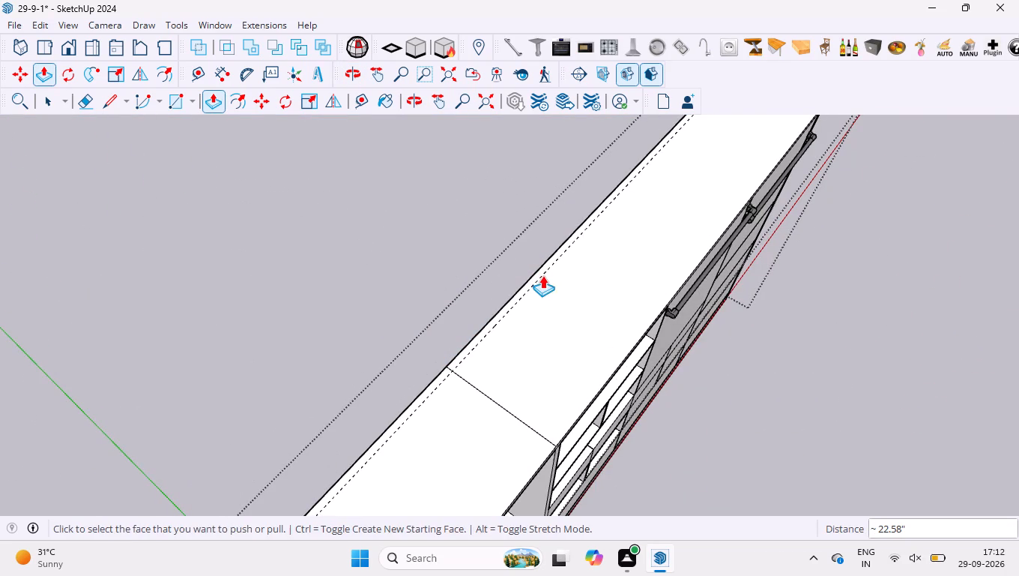
# Recess the bottom compartment faces of the left and middle columns and the middle column's side-by-side pair by the same distance of about 22.58".
pyautogui.scroll(-4, 543, 280)
pyautogui.moveTo(629, 389); pyautogui.dragTo(495, 271, button='middle')
pyautogui.scroll(4, 492, 431)
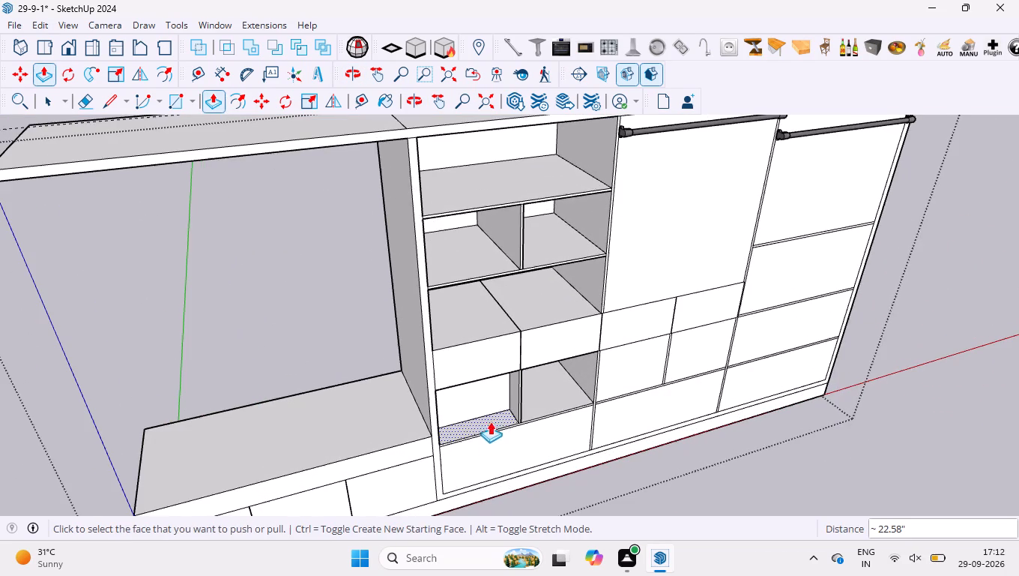
pyautogui.doubleClick(521, 439)
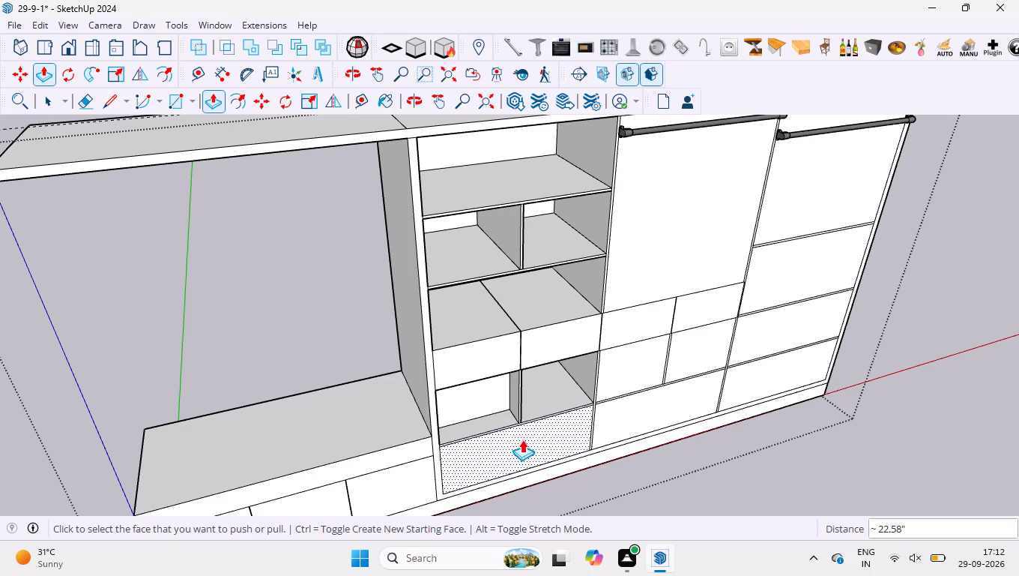
pyautogui.doubleClick(635, 412)
pyautogui.doubleClick(619, 363)
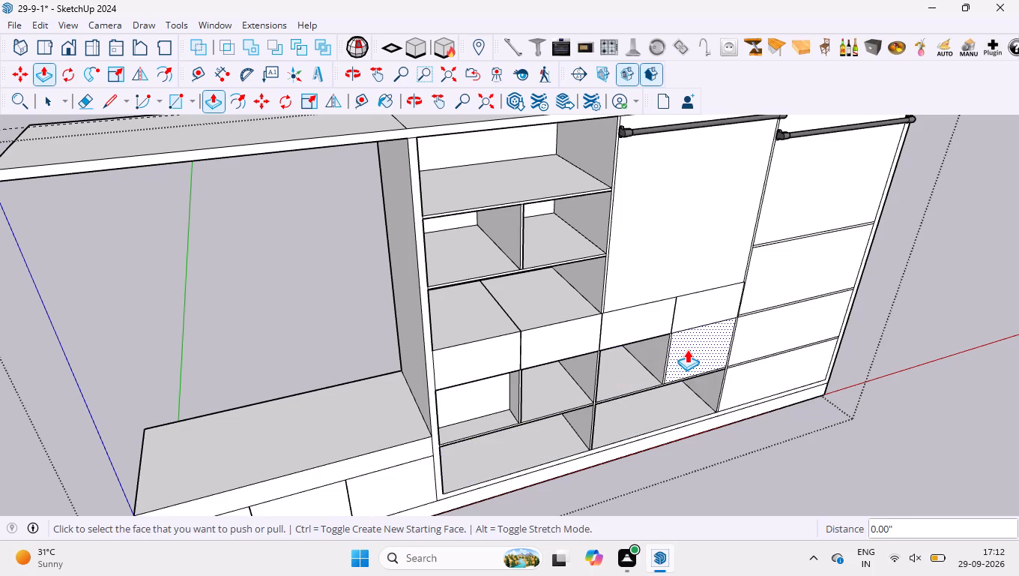
pyautogui.doubleClick(686, 349)
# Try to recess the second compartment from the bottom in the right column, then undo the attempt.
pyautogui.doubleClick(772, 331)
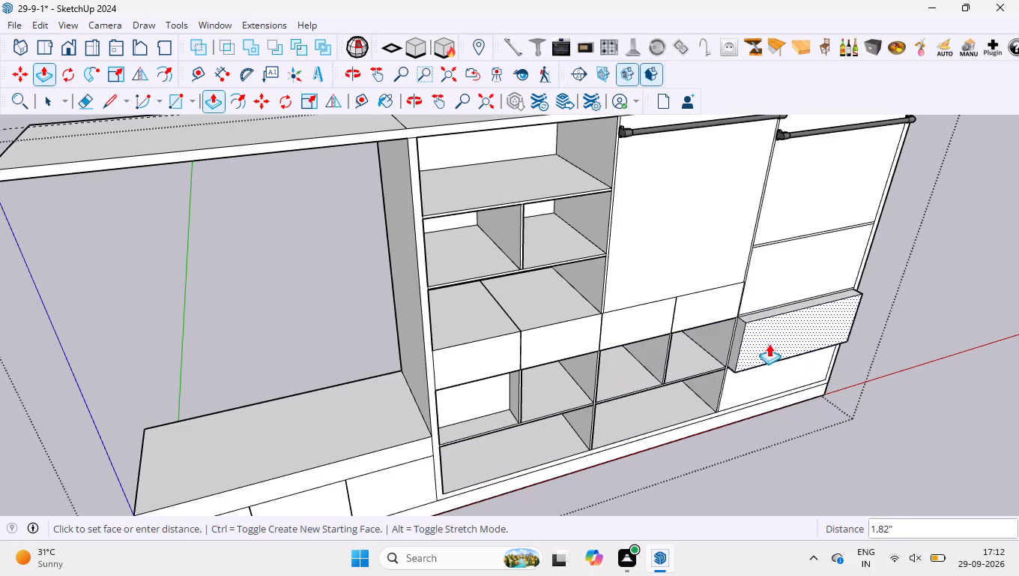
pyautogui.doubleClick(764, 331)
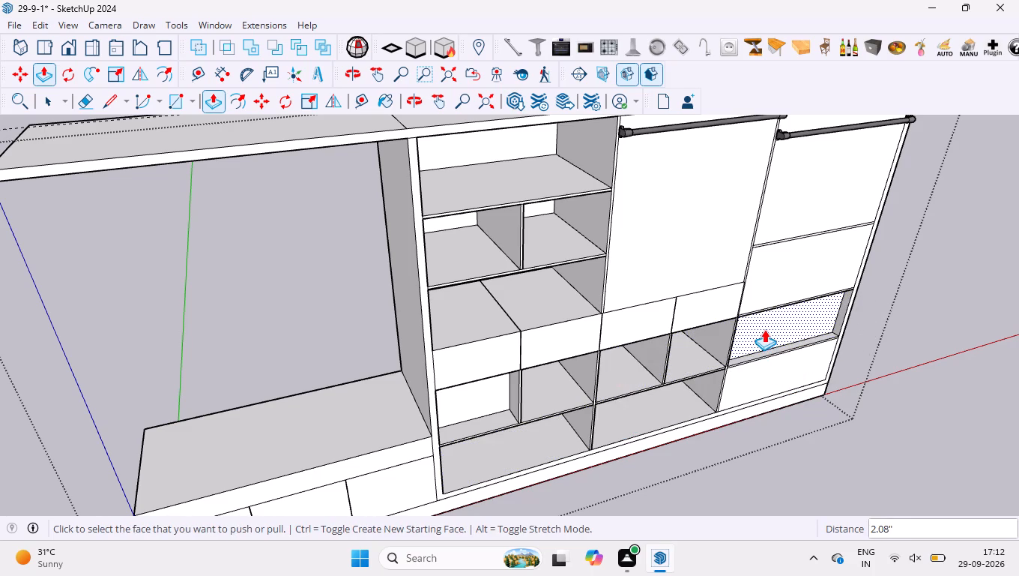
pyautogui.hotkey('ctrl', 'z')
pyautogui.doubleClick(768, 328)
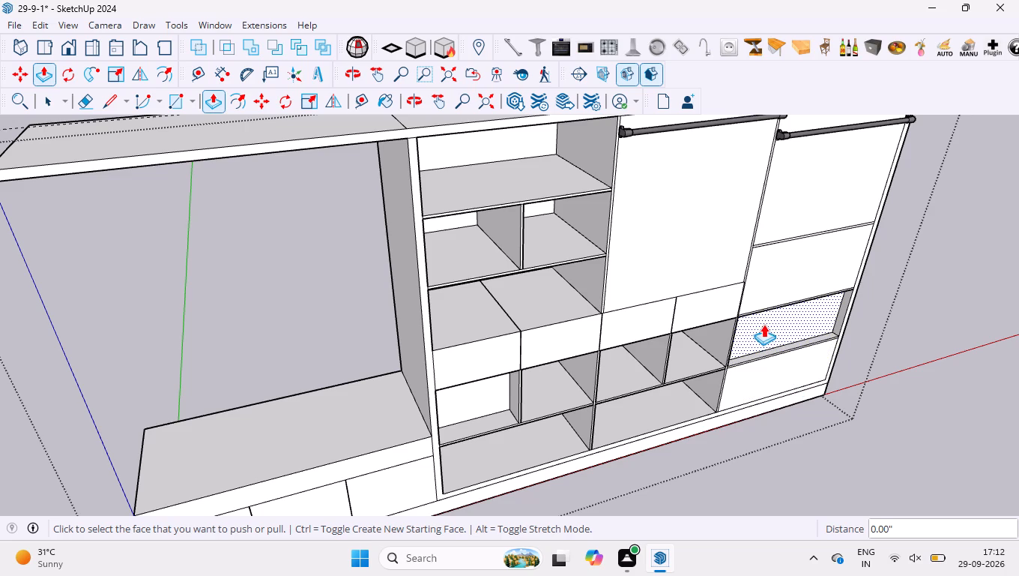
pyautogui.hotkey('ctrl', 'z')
# Push the right column's second face from the bottom back about 22.58" to the guide line.
pyautogui.click(768, 328)
pyautogui.scroll(-5, 817, 381)
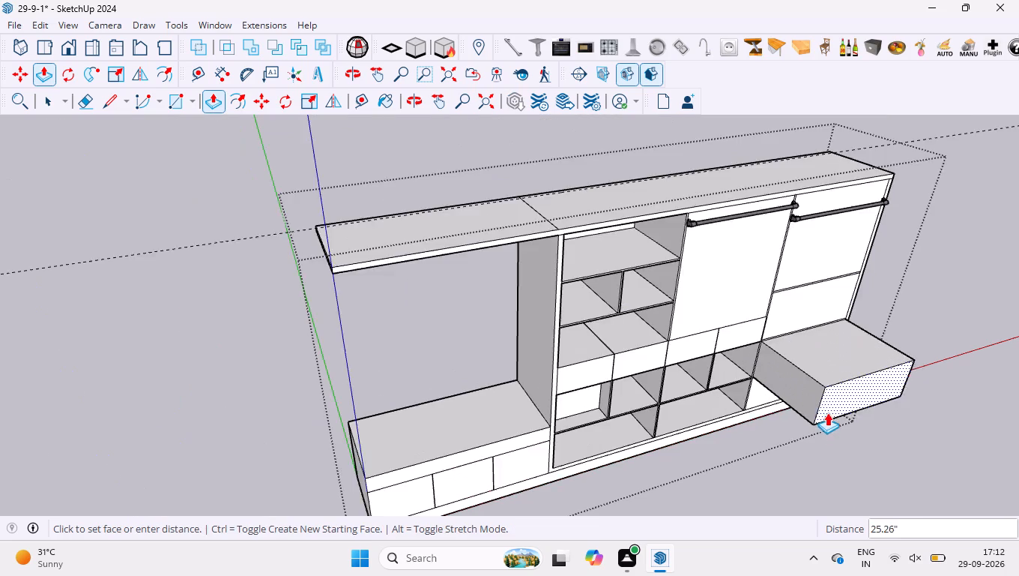
pyautogui.scroll(-4, 827, 412)
pyautogui.moveTo(757, 220); pyautogui.dragTo(922, 426, button='middle')
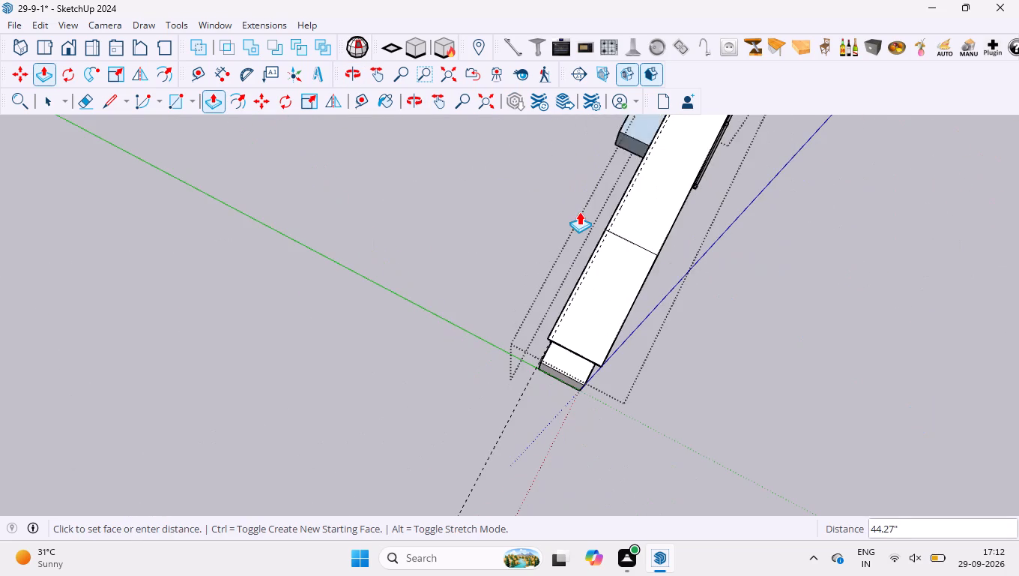
pyautogui.scroll(11, 626, 220)
pyautogui.click(608, 206)
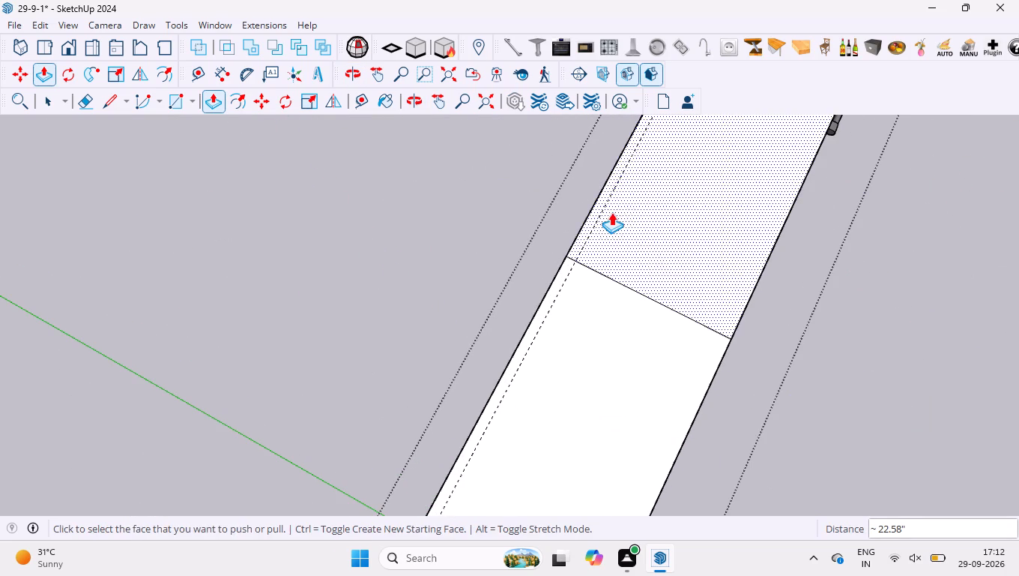
# Recess the right column's three remaining compartment faces and the tall middle compartment behind the rail by the same distance of about 22.58".
pyautogui.scroll(-4, 658, 259)
pyautogui.moveTo(700, 272); pyautogui.dragTo(577, 131, button='middle')
pyautogui.scroll(-4, 762, 291)
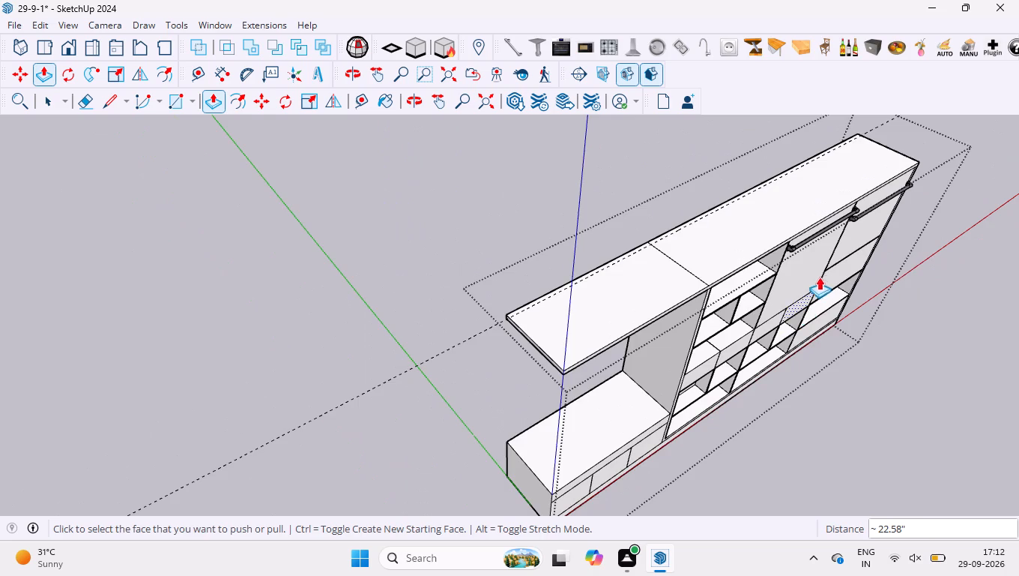
pyautogui.scroll(2, 828, 271)
pyautogui.moveTo(829, 270); pyautogui.dragTo(731, 175, button='middle')
pyautogui.scroll(-4, 755, 265)
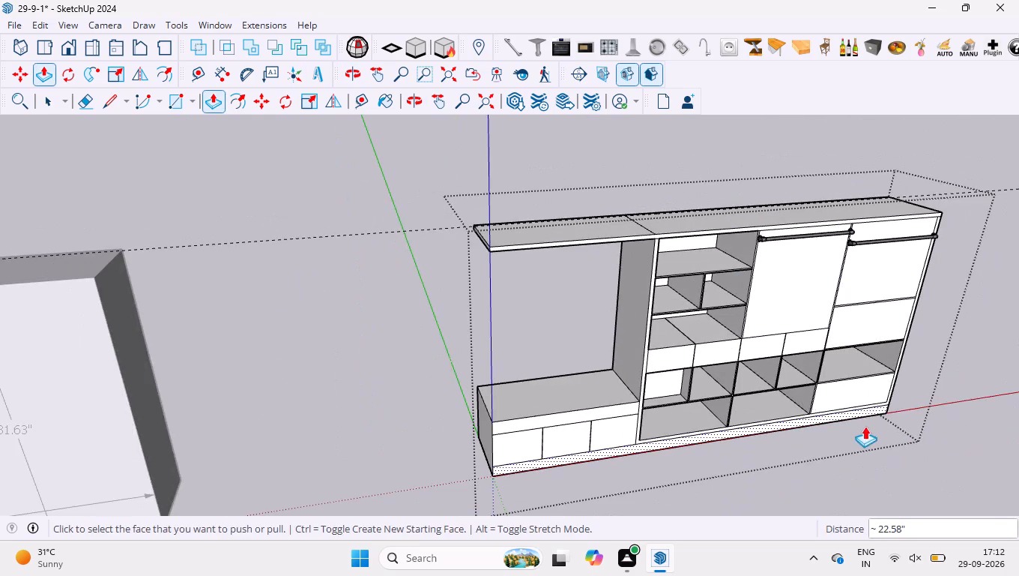
pyautogui.moveTo(871, 416); pyautogui.dragTo(817, 323, button='middle')
pyautogui.doubleClick(901, 423)
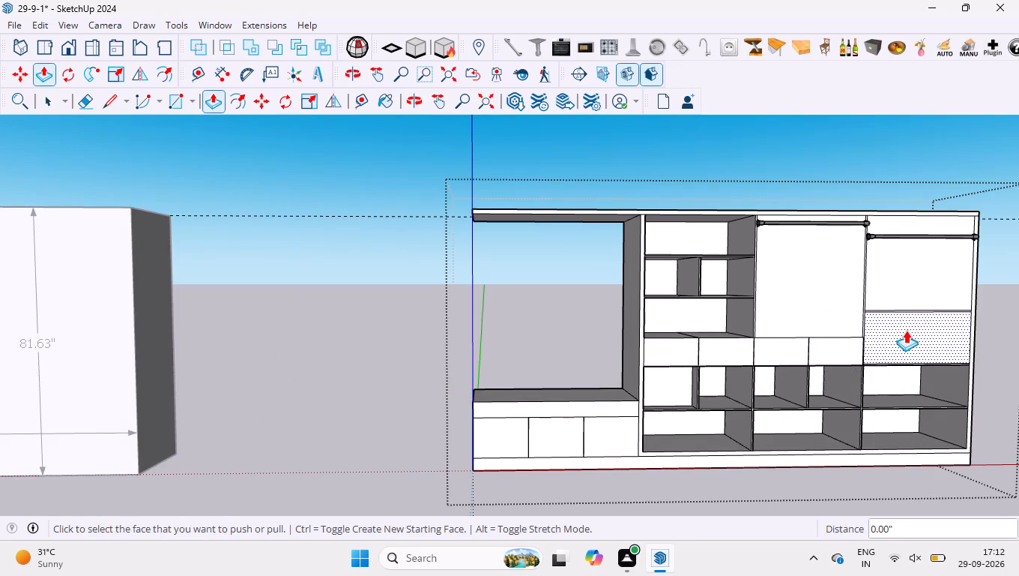
pyautogui.doubleClick(906, 330)
pyautogui.doubleClick(916, 269)
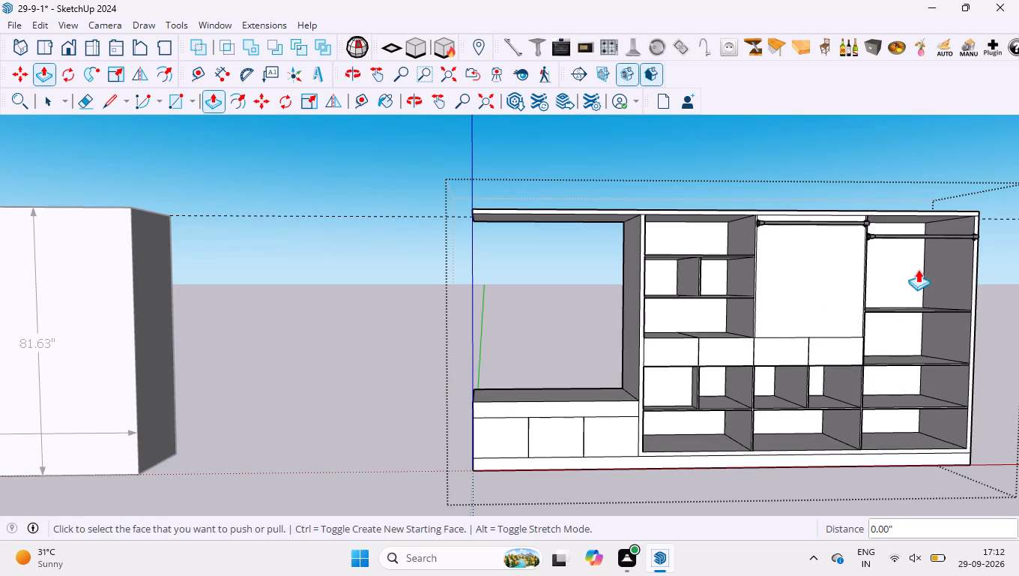
pyautogui.doubleClick(808, 270)
# Push the back face of the left column's small compartment below the left drawer about 17.62" further back to the guide line.
pyautogui.scroll(2, 704, 320)
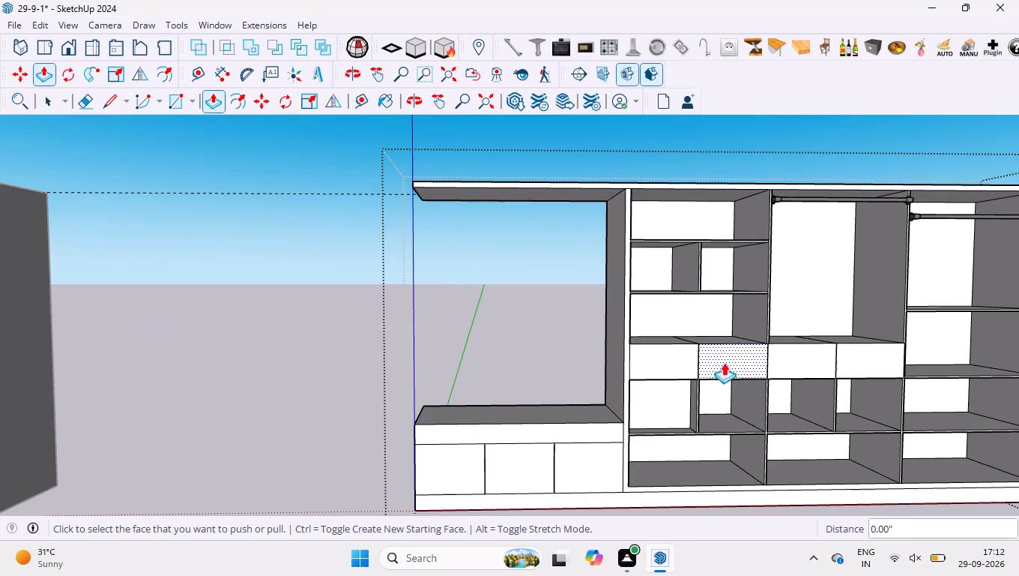
pyautogui.click(659, 396)
pyautogui.moveTo(671, 195); pyautogui.dragTo(675, 196, button='middle')
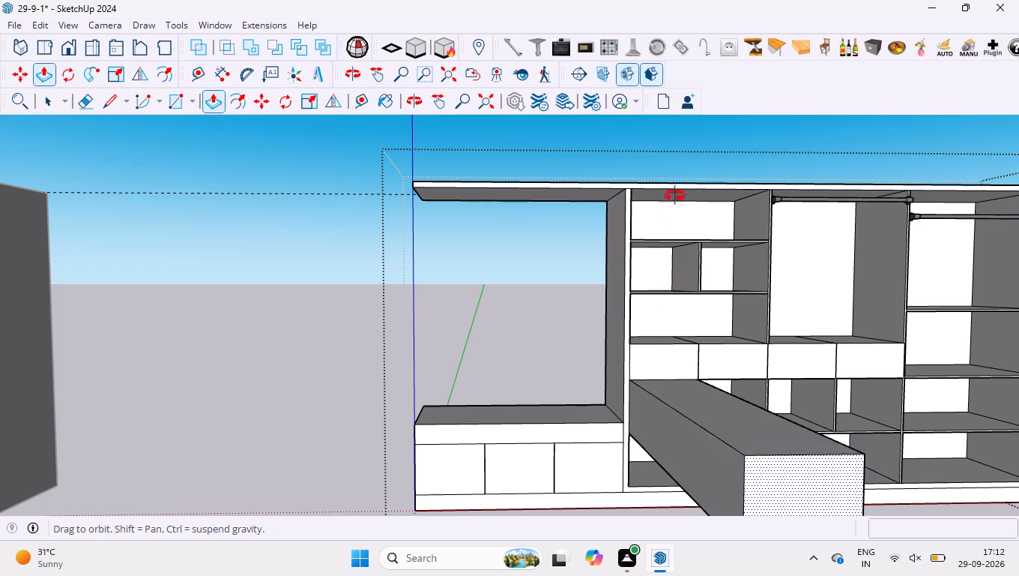
pyautogui.moveTo(675, 196); pyautogui.dragTo(939, 492, button='middle')
pyautogui.scroll(7, 560, 268)
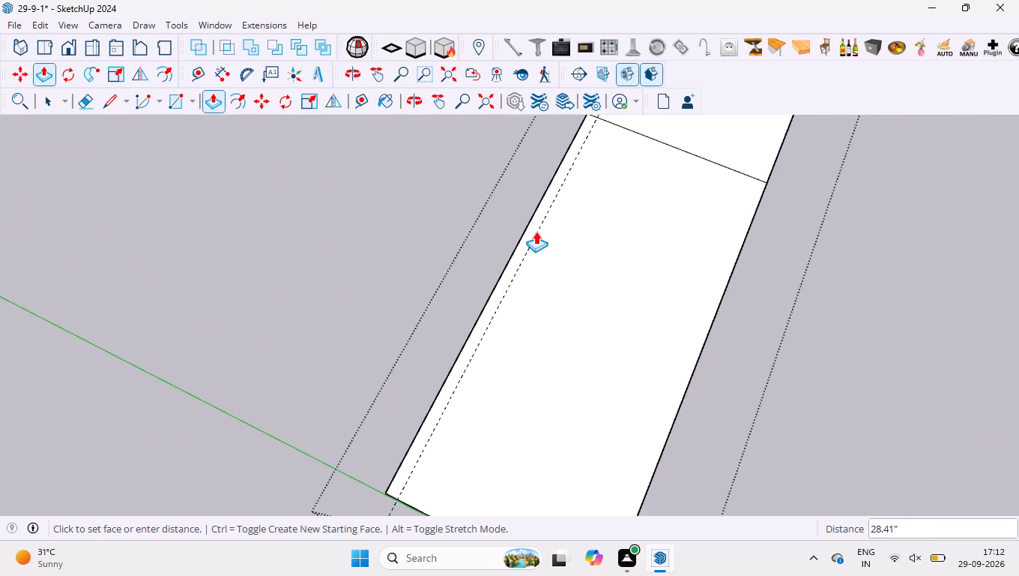
pyautogui.click(543, 220)
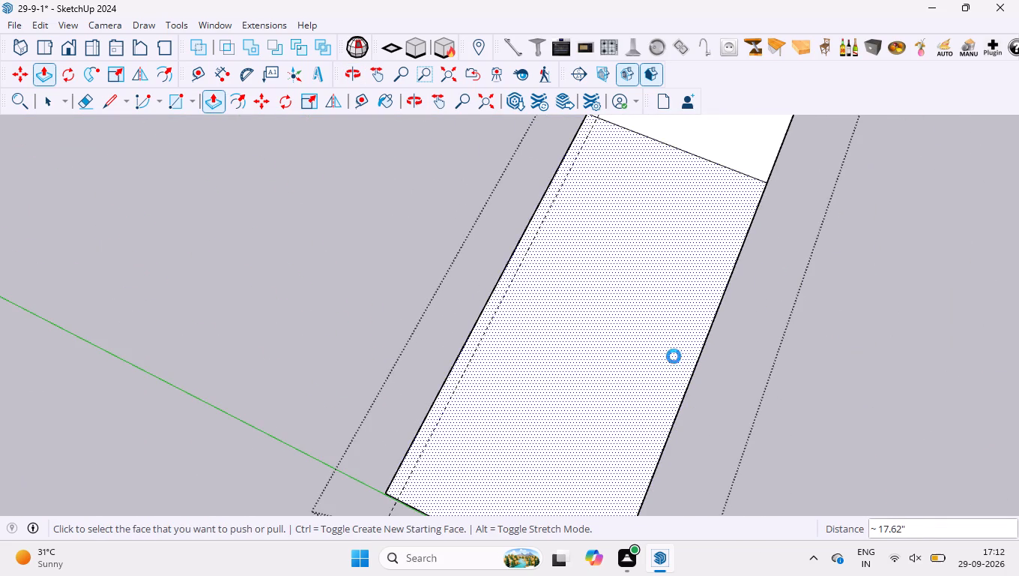
pyautogui.press('space')
# Examine the wardrobe's recessed compartments from the front and from both sides.
pyautogui.scroll(-4, 679, 351)
pyautogui.moveTo(680, 353); pyautogui.dragTo(493, 184, button='middle')
pyautogui.scroll(-8, 629, 244)
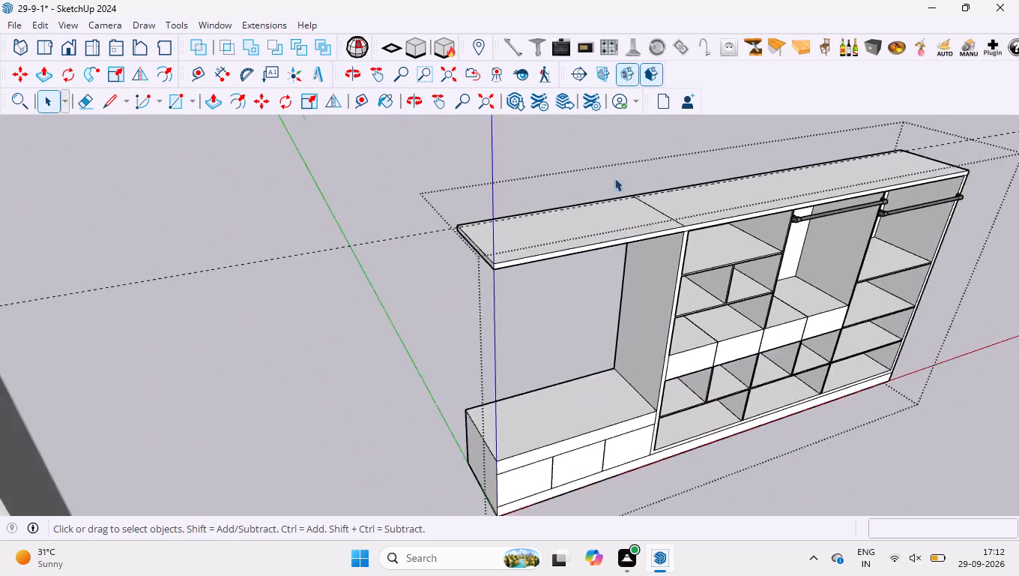
pyautogui.scroll(-1, 614, 178)
pyautogui.moveTo(779, 310); pyautogui.dragTo(667, 192, button='middle')
pyautogui.scroll(-4, 775, 328)
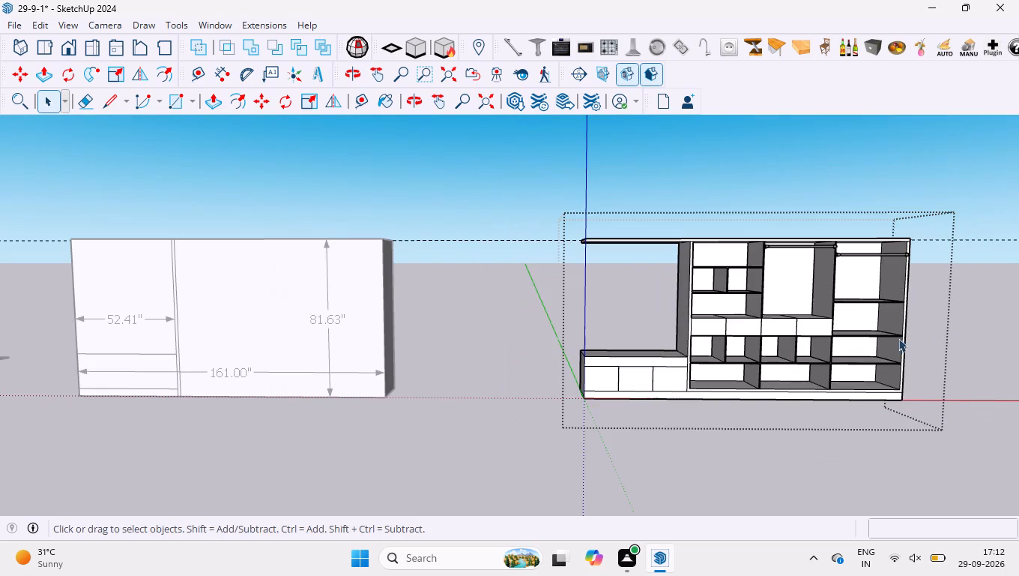
pyautogui.moveTo(950, 322); pyautogui.dragTo(947, 315, button='middle')
pyautogui.scroll(1, 950, 322)
pyautogui.moveTo(715, 327); pyautogui.dragTo(659, 353, button='middle')
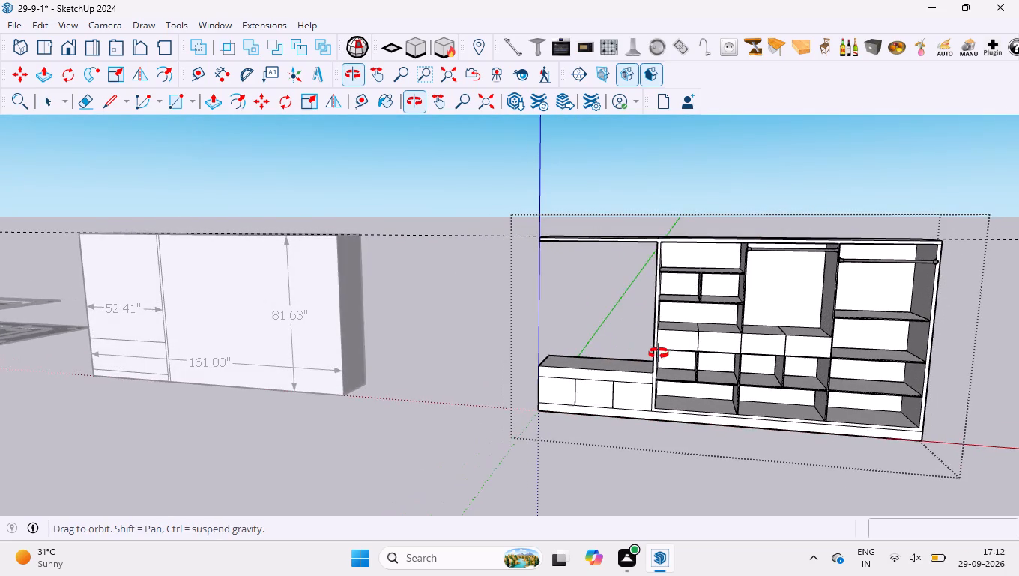
pyautogui.moveTo(659, 353); pyautogui.dragTo(659, 353, button='middle')
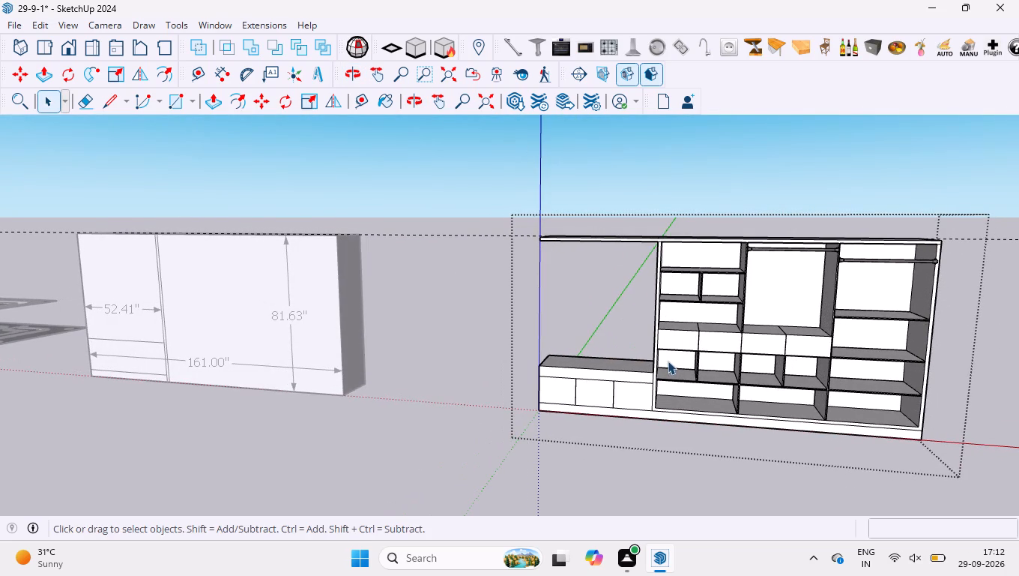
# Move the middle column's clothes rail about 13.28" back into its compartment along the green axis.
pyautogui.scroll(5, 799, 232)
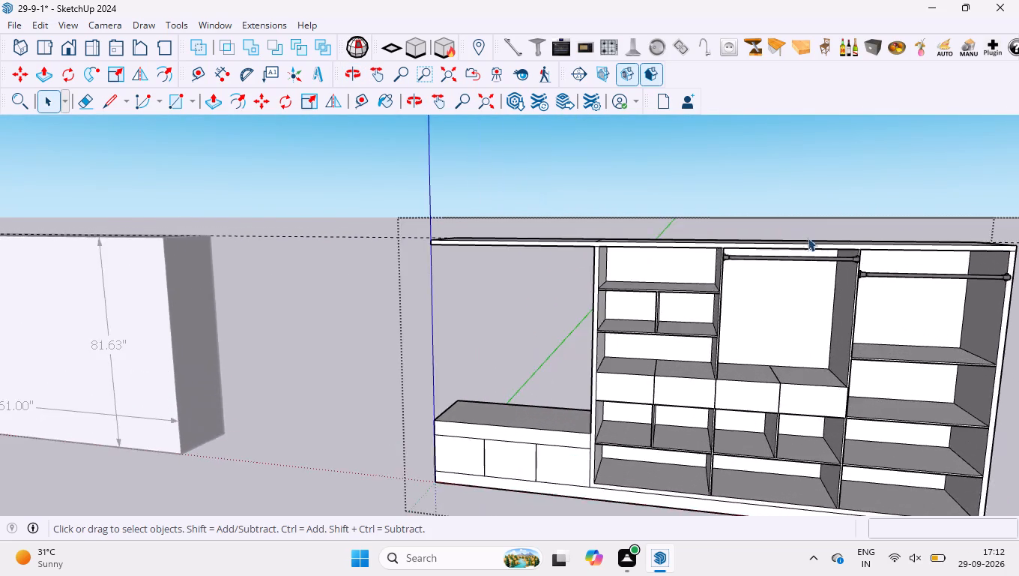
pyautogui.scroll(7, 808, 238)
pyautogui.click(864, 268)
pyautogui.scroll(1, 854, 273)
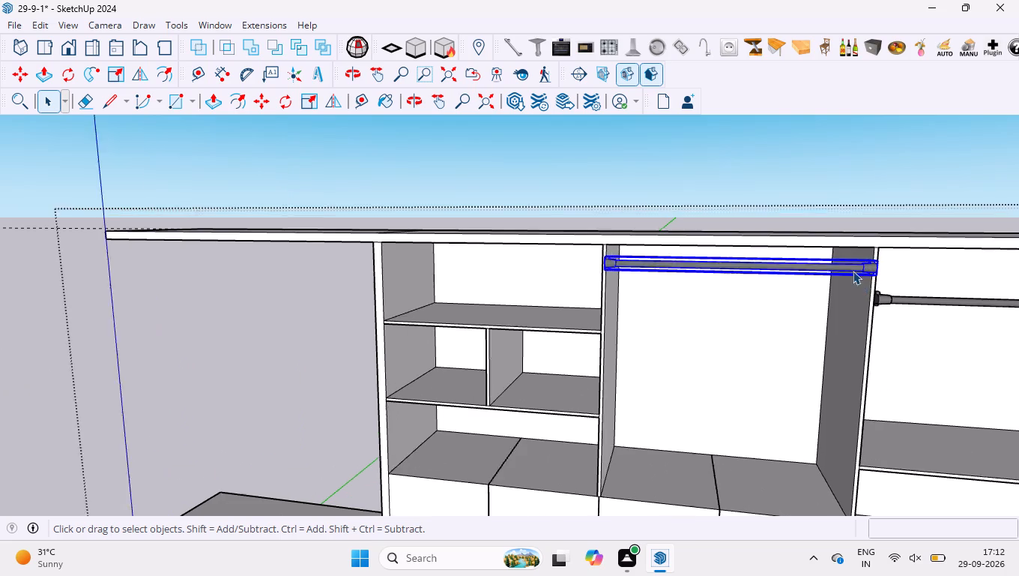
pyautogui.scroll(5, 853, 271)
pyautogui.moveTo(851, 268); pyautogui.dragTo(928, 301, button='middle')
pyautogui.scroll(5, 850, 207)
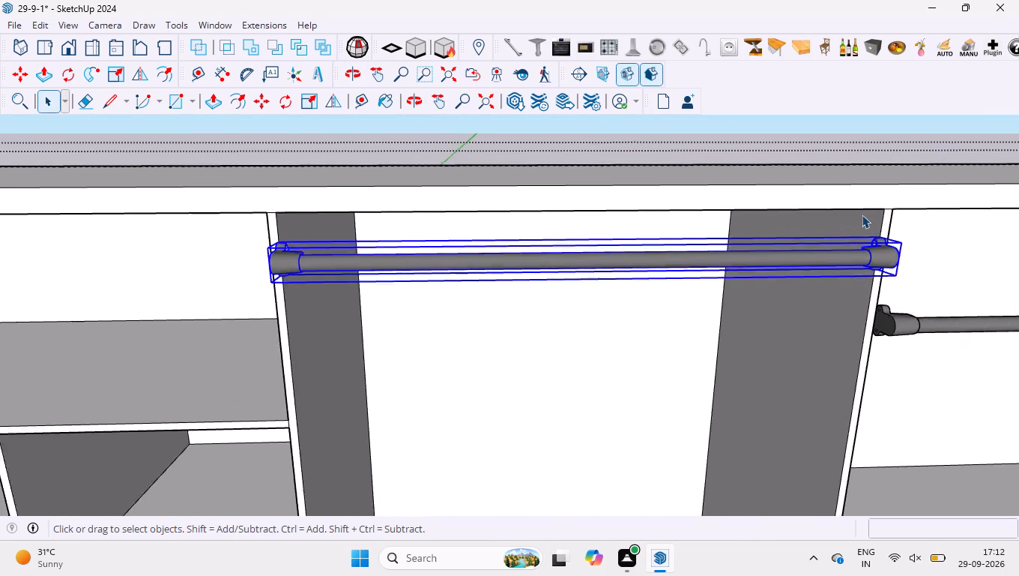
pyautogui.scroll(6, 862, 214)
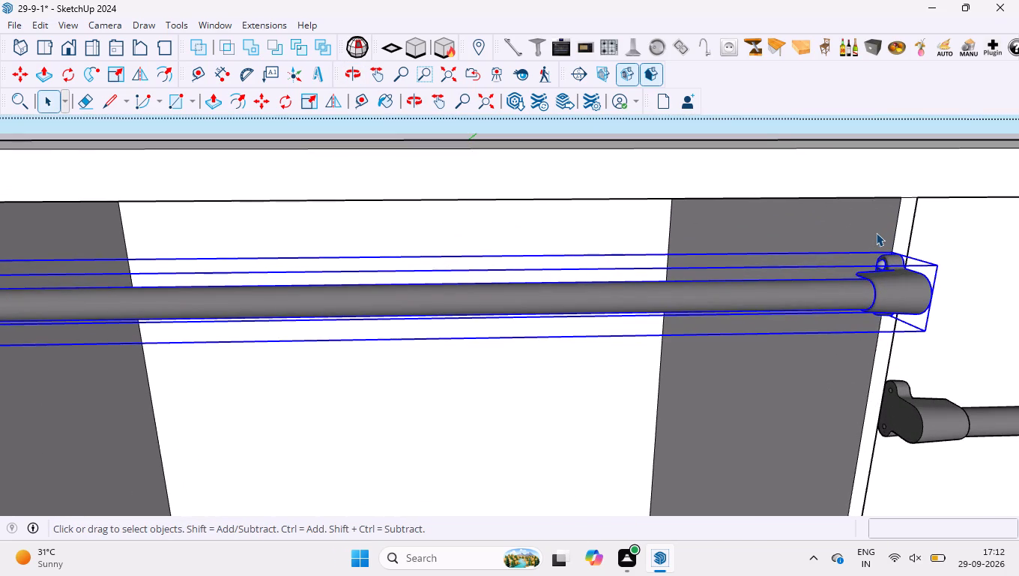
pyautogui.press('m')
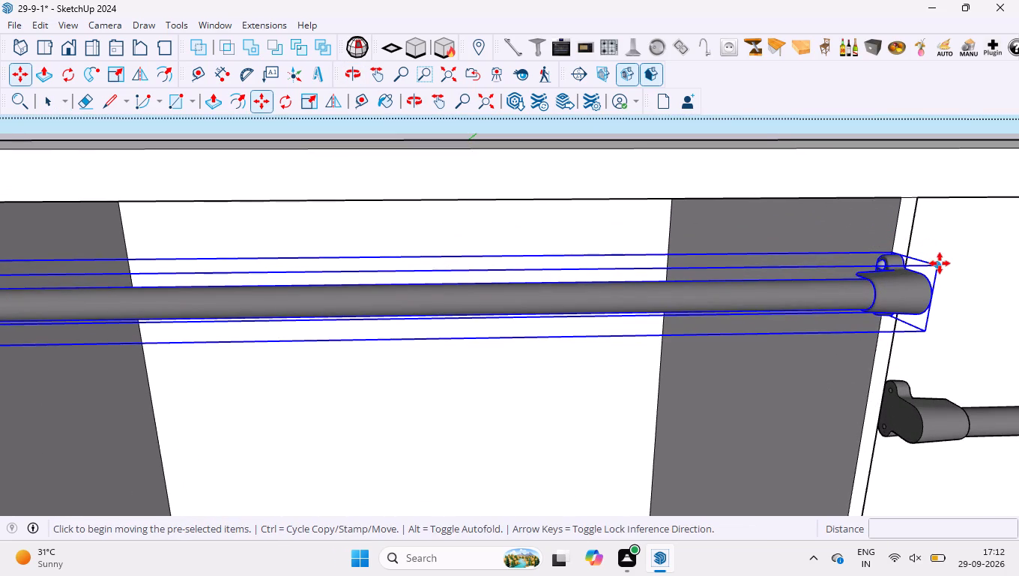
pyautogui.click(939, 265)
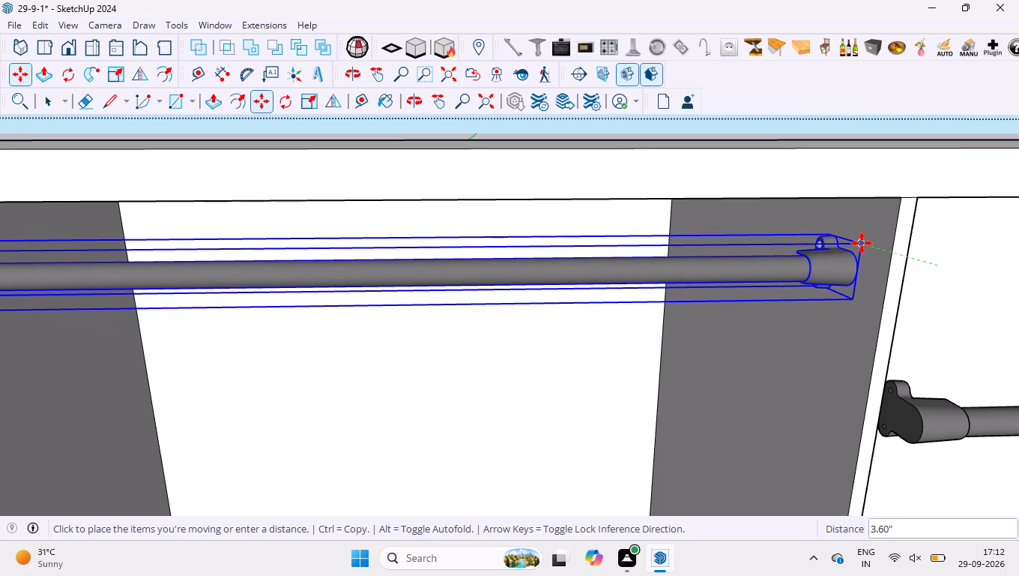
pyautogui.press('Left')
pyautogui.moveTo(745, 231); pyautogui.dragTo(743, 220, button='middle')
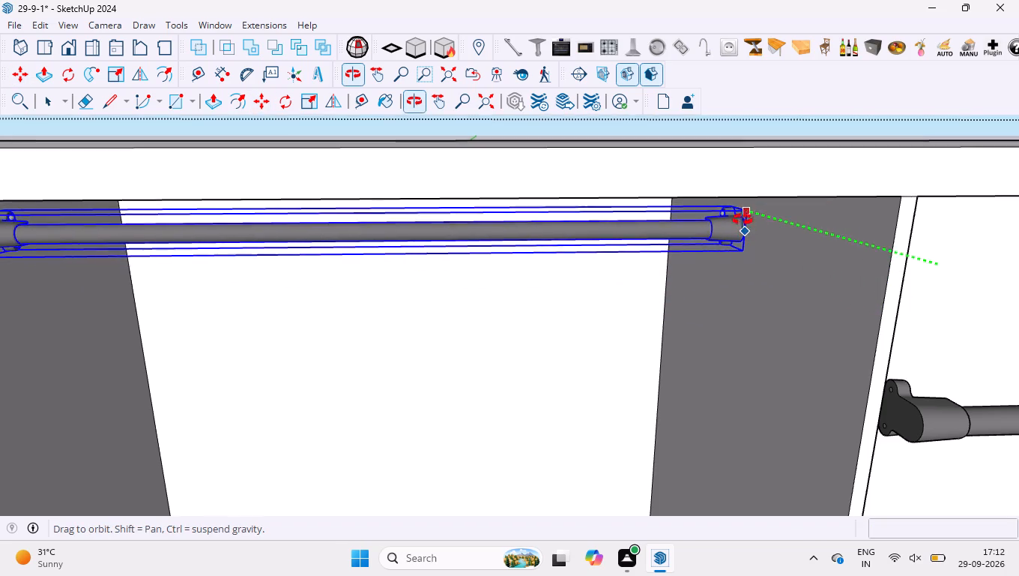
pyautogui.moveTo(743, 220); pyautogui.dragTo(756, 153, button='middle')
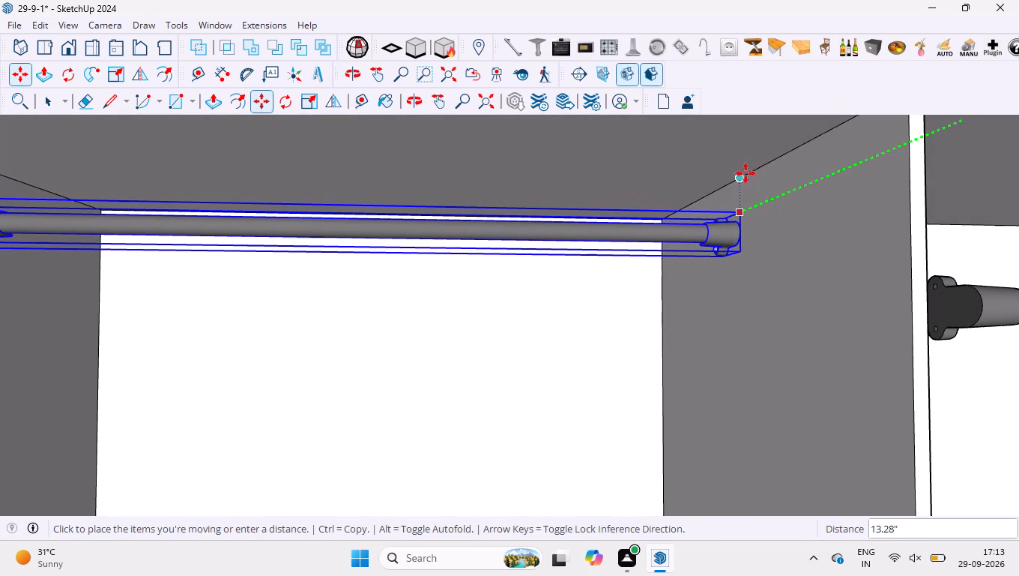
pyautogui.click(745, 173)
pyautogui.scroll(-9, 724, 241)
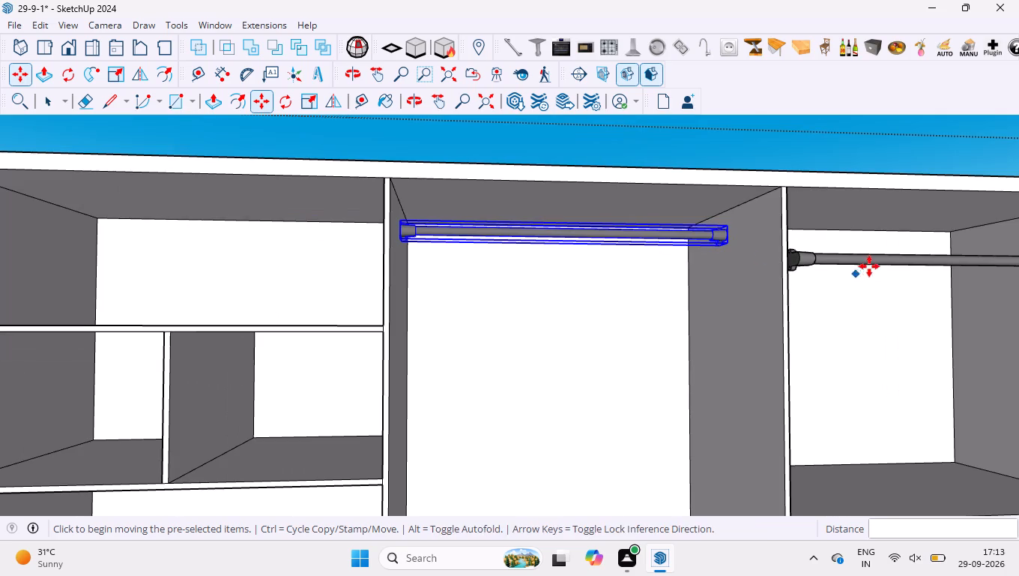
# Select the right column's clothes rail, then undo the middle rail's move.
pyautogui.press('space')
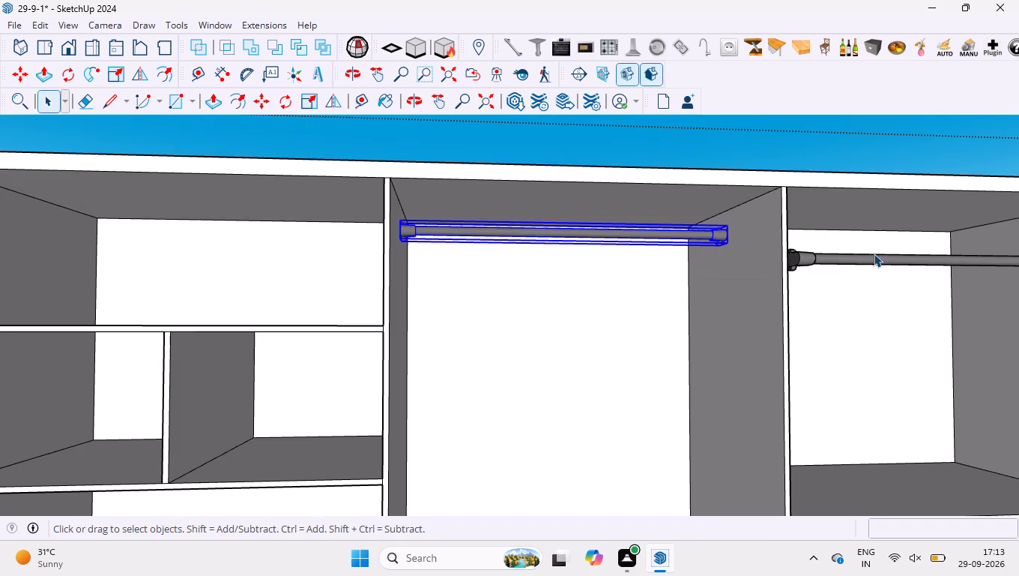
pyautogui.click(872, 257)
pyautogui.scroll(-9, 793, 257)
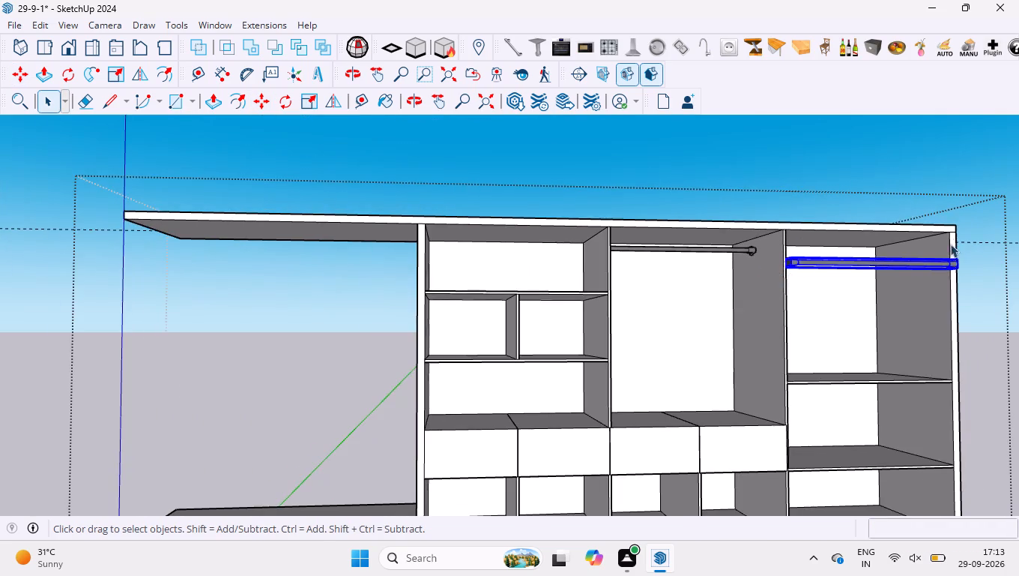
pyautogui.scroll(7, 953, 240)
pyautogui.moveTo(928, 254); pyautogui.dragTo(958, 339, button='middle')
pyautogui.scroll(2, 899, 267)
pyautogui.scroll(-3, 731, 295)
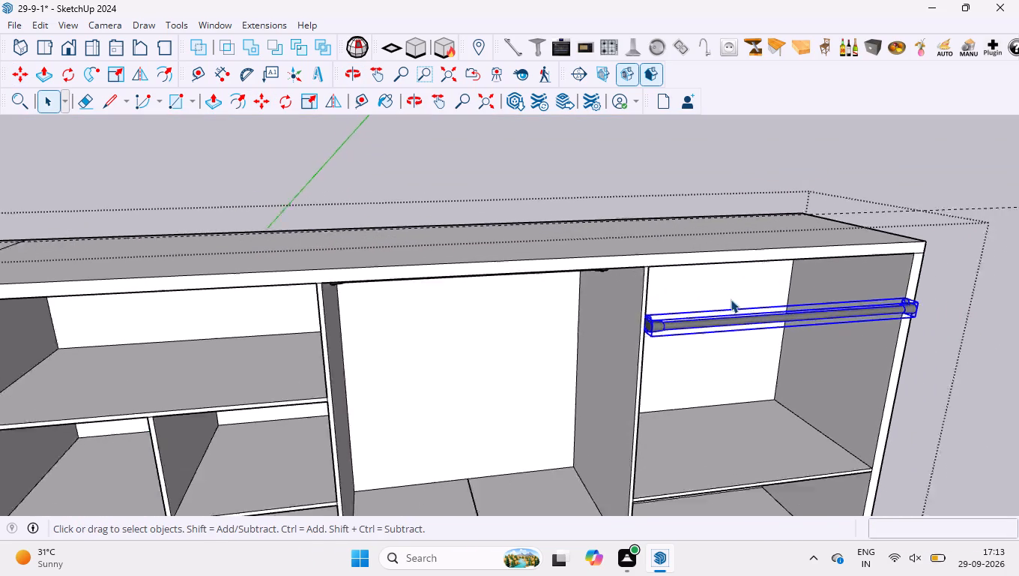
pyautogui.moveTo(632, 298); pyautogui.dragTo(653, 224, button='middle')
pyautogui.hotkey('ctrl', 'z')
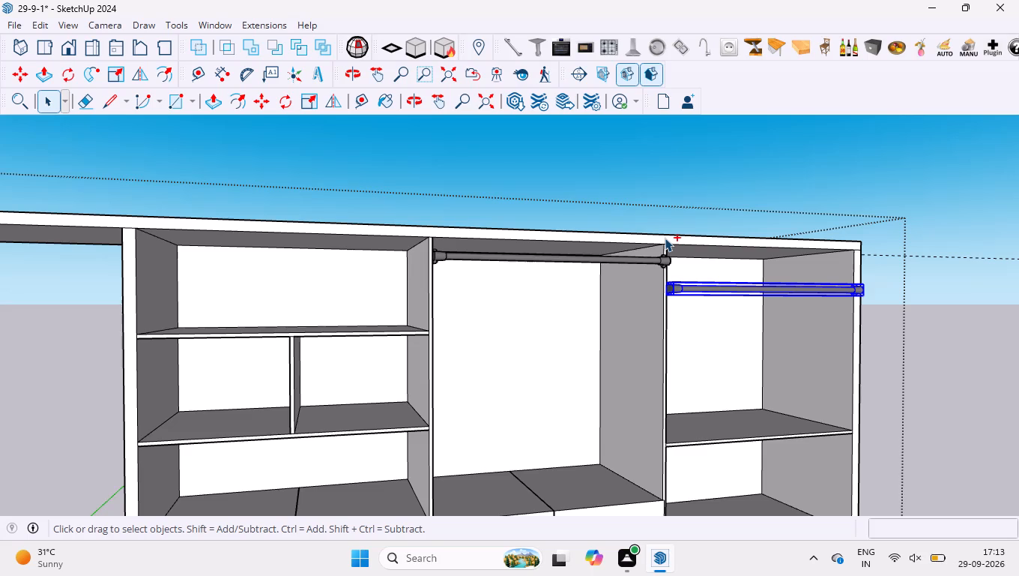
# Move the middle column's clothes rail about 14.09" back into its compartment along the green axis.
pyautogui.click(587, 259)
pyautogui.scroll(5, 611, 249)
pyautogui.moveTo(635, 223); pyautogui.dragTo(665, 347, button='middle')
pyautogui.scroll(4, 720, 396)
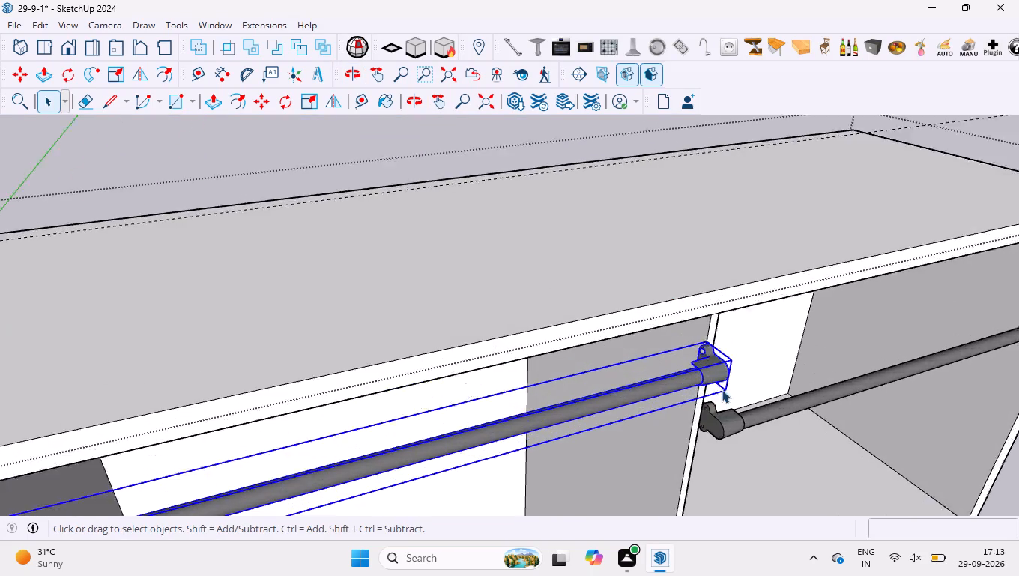
pyautogui.scroll(4, 722, 389)
pyautogui.press('m')
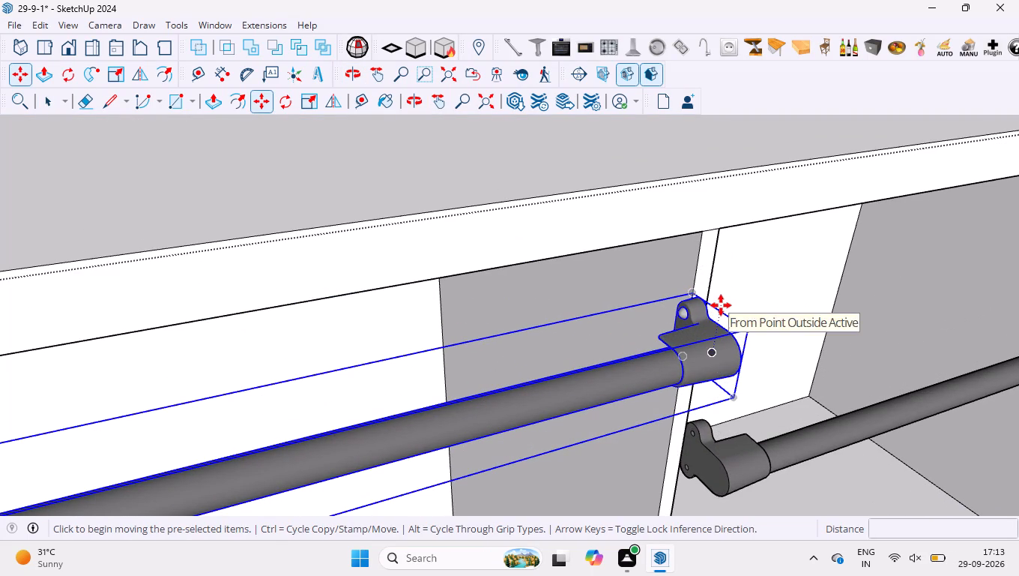
pyautogui.scroll(3, 721, 303)
pyautogui.scroll(-3, 580, 240)
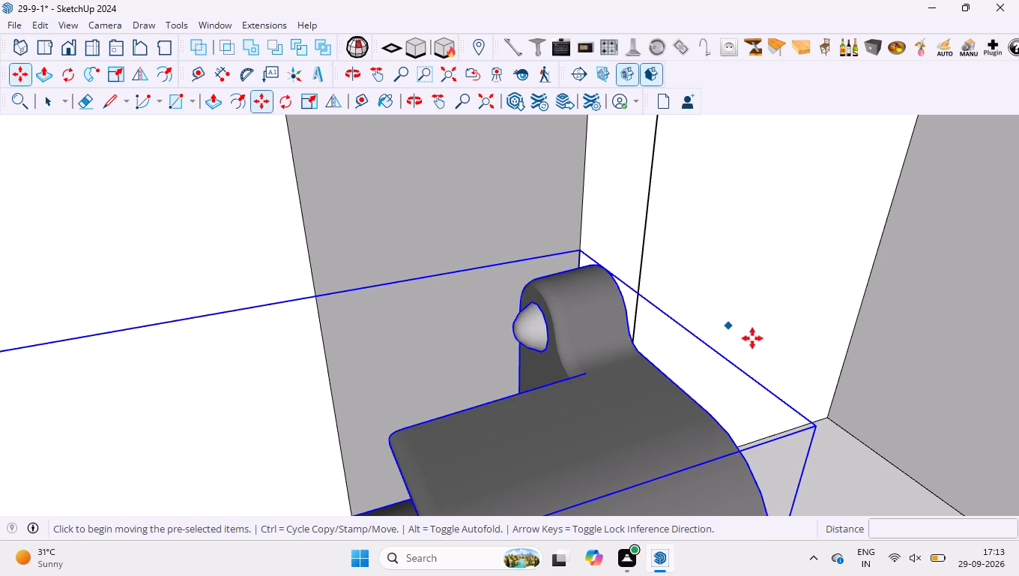
pyautogui.click(813, 427)
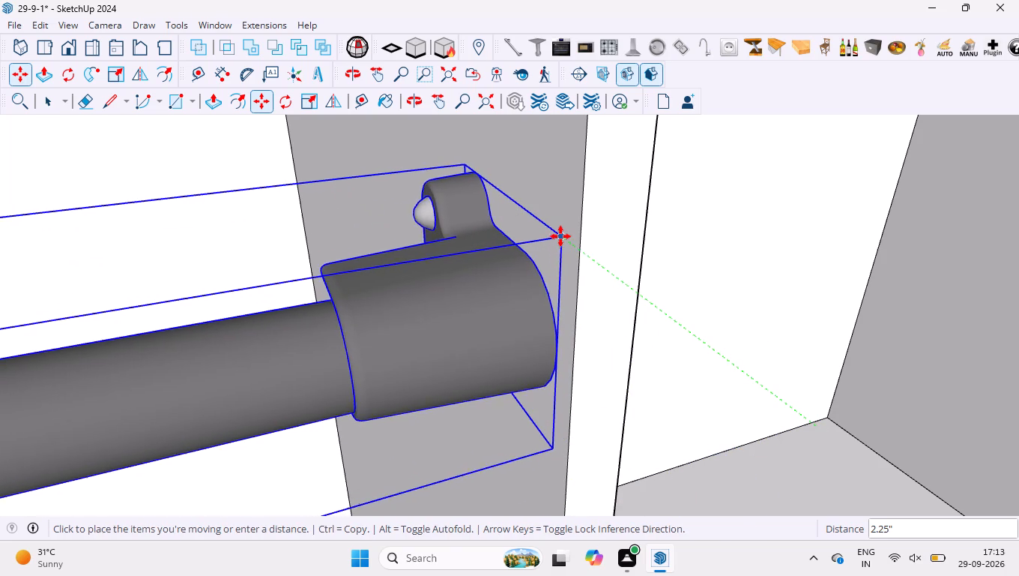
pyautogui.press('Left')
pyautogui.scroll(-12, 563, 254)
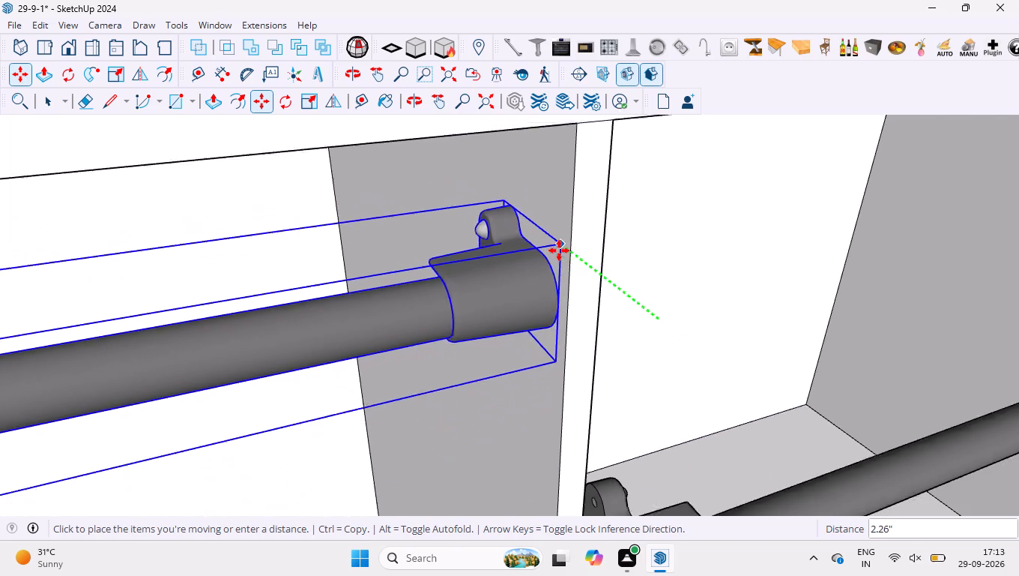
pyautogui.scroll(-1, 559, 250)
pyautogui.moveTo(513, 205); pyautogui.dragTo(503, 136, button='middle')
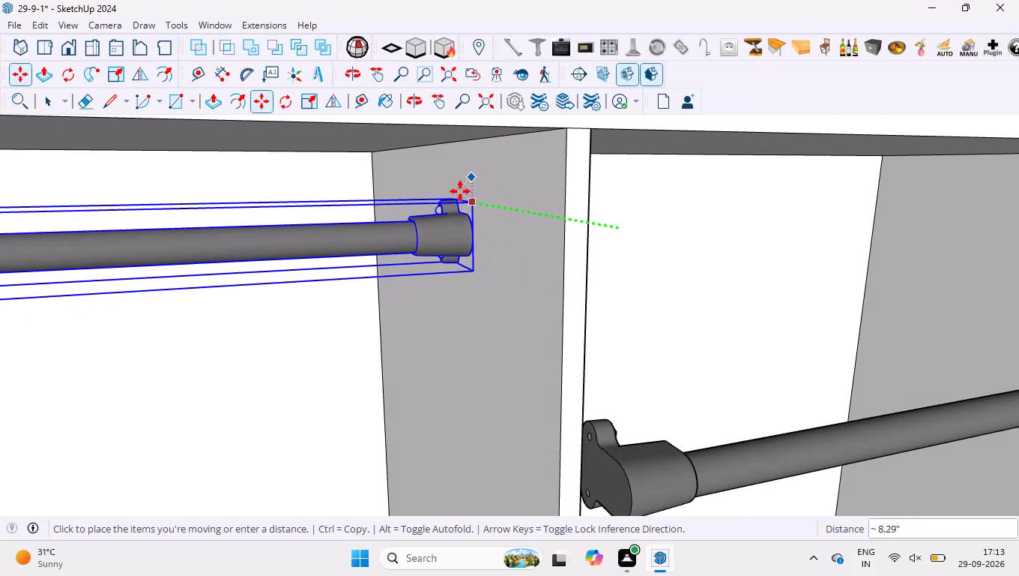
pyautogui.click(420, 189)
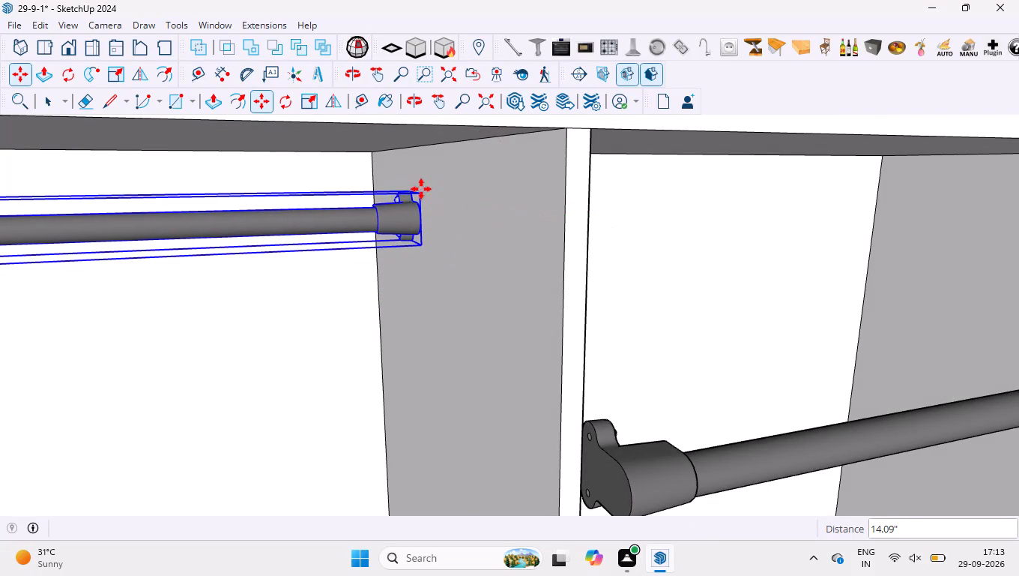
pyautogui.press('space')
# Delete the right column's clothes rail.
pyautogui.click(642, 476)
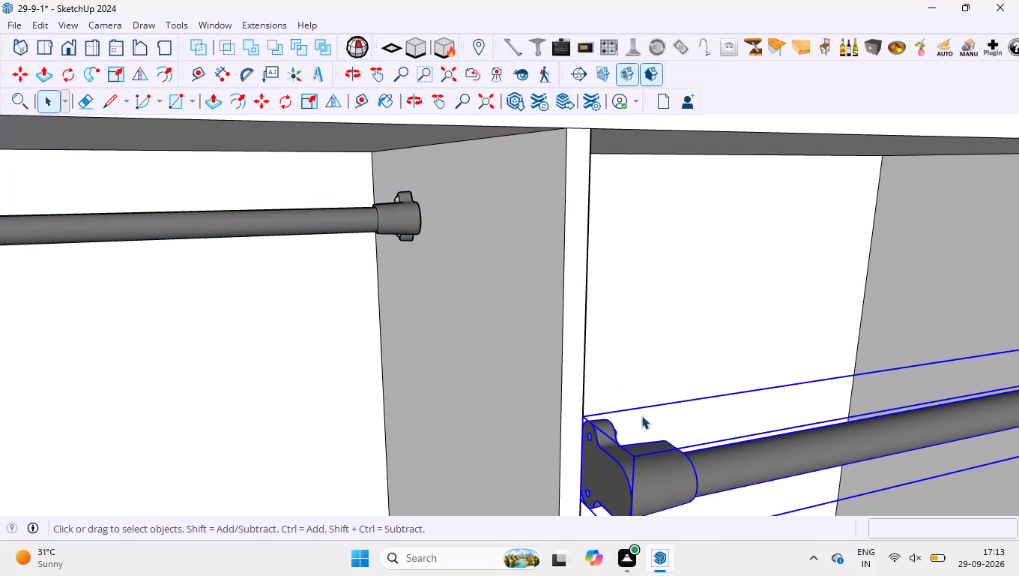
pyautogui.press('Delete')
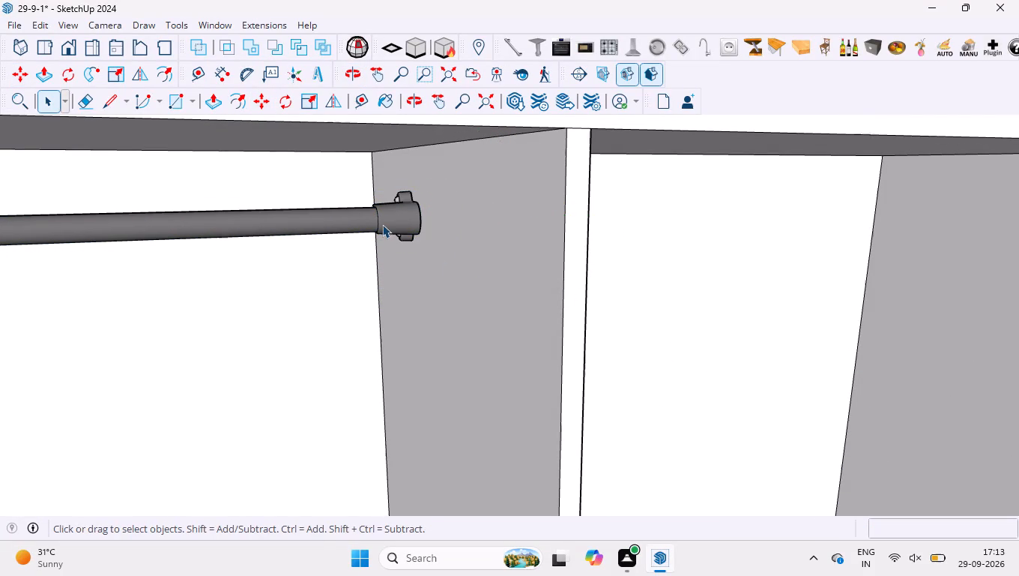
# Copy the middle column's clothes rail about 35.42" along the red axis into the right column's top compartment.
pyautogui.click(382, 223)
pyautogui.press('m')
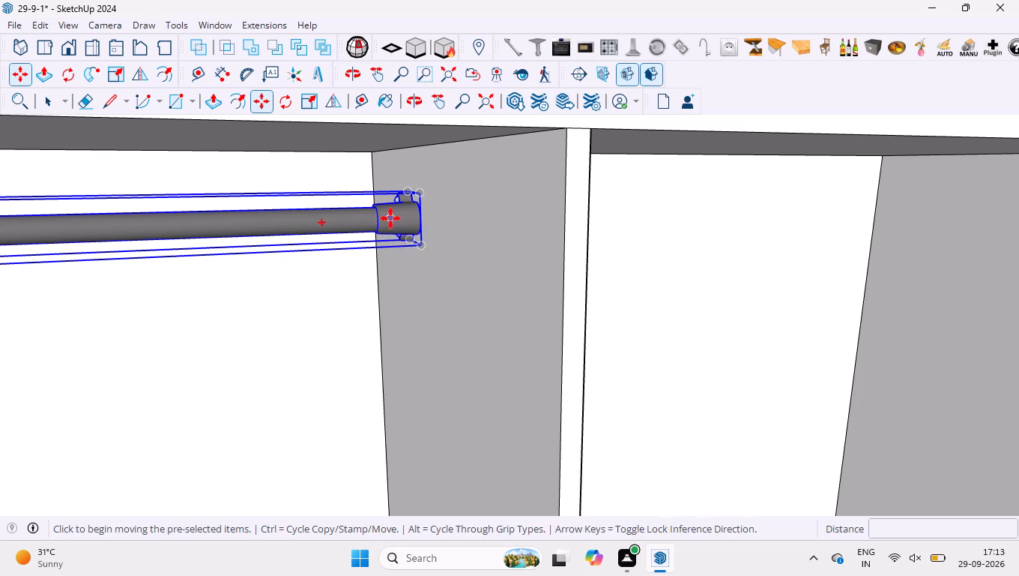
pyautogui.click(418, 194)
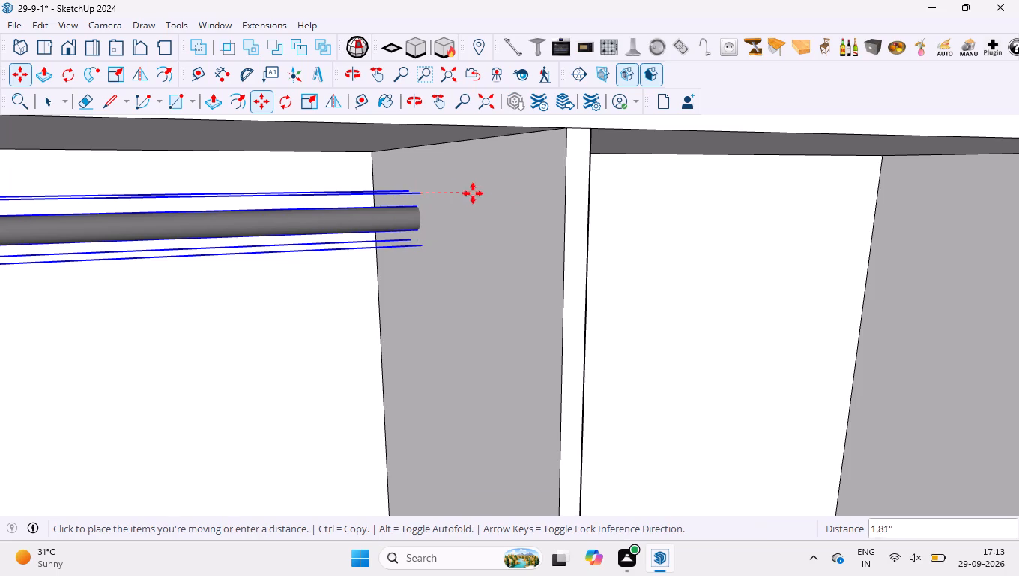
pyautogui.scroll(-4, 698, 190)
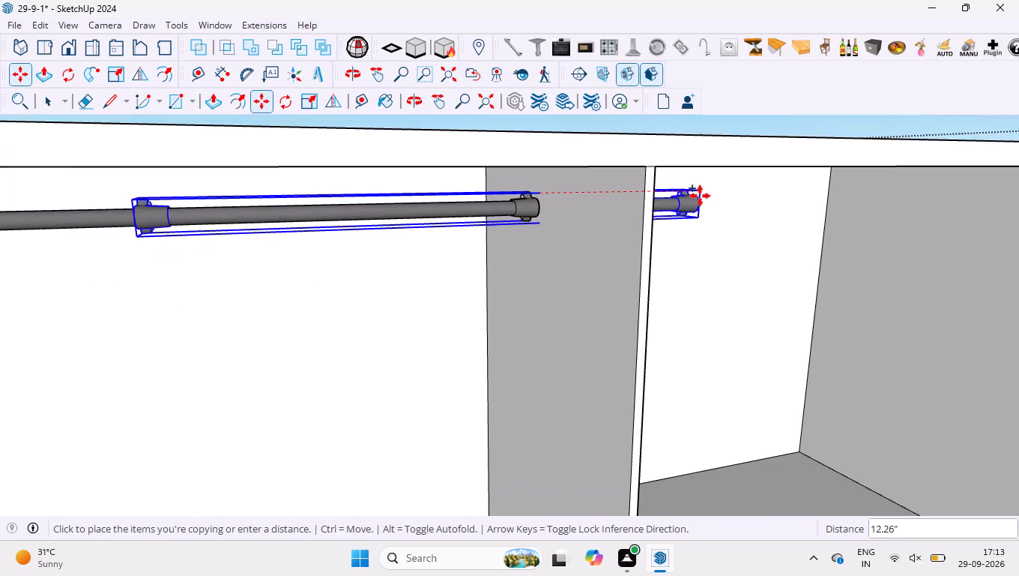
pyautogui.scroll(-4, 700, 196)
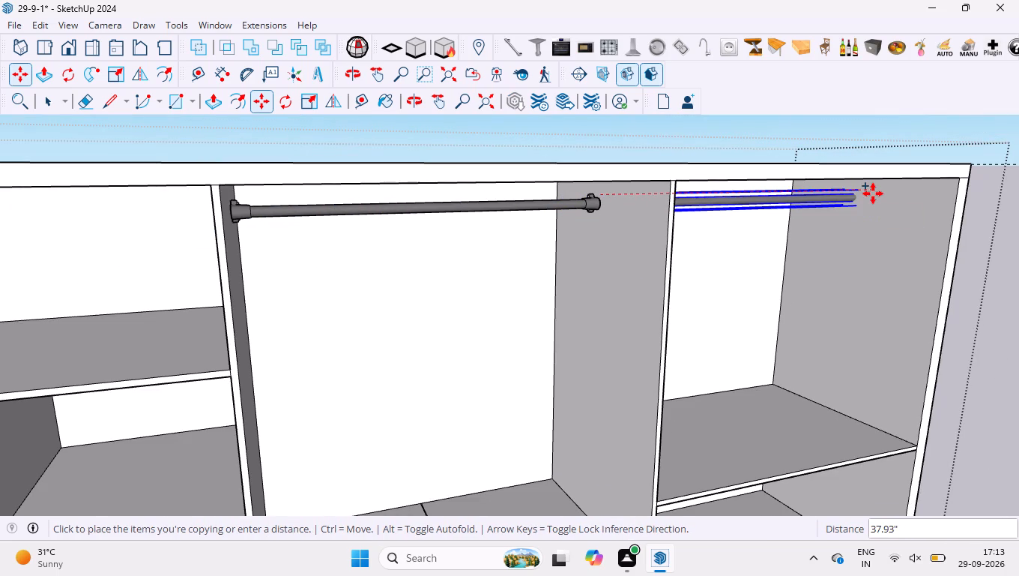
pyautogui.moveTo(873, 187); pyautogui.dragTo(644, 220, button='middle')
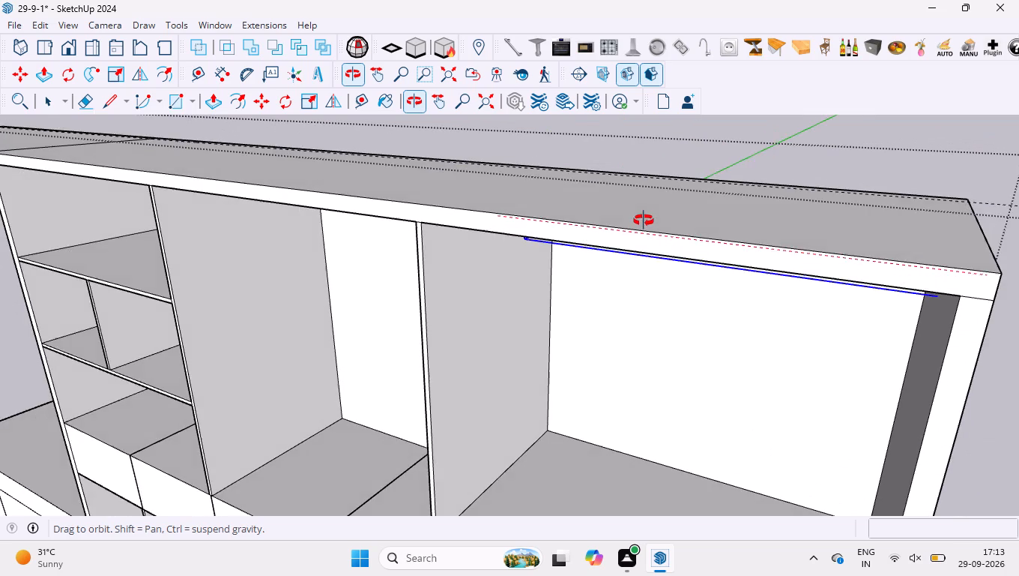
pyautogui.moveTo(644, 220); pyautogui.dragTo(668, 163, button='middle')
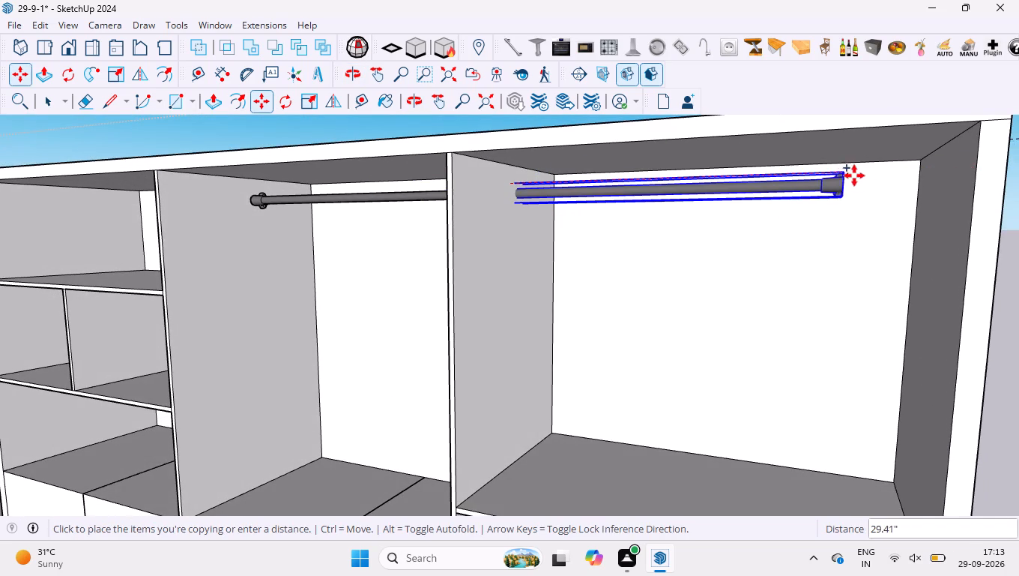
pyautogui.press('Right')
pyautogui.click(939, 172)
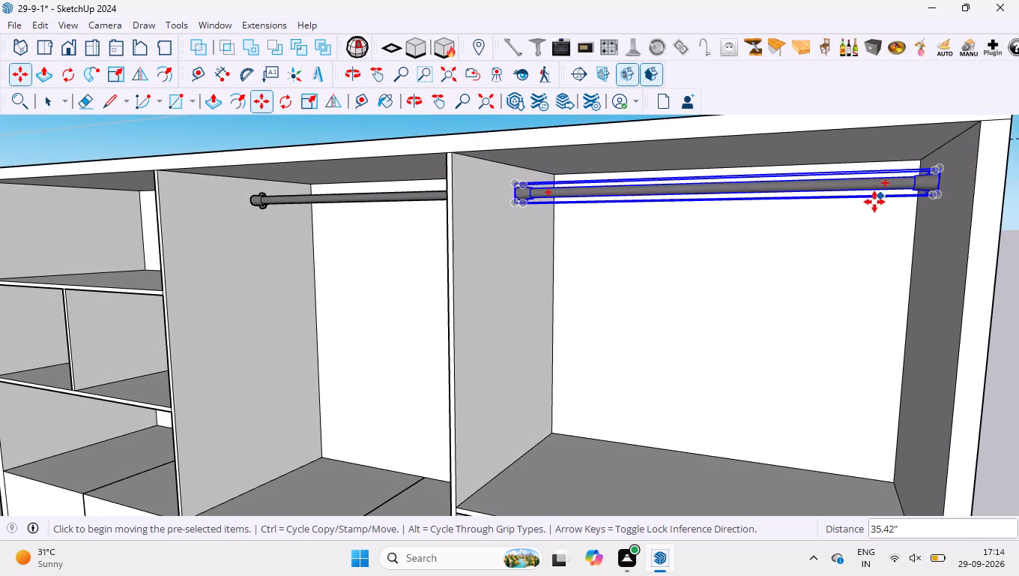
pyautogui.press('space')
# Move the right column's copied clothes rail about 3.19" down along the blue axis, then clear the selection.
pyautogui.scroll(-3, 823, 229)
pyautogui.moveTo(781, 221); pyautogui.dragTo(820, 253, button='middle')
pyautogui.scroll(2, 563, 191)
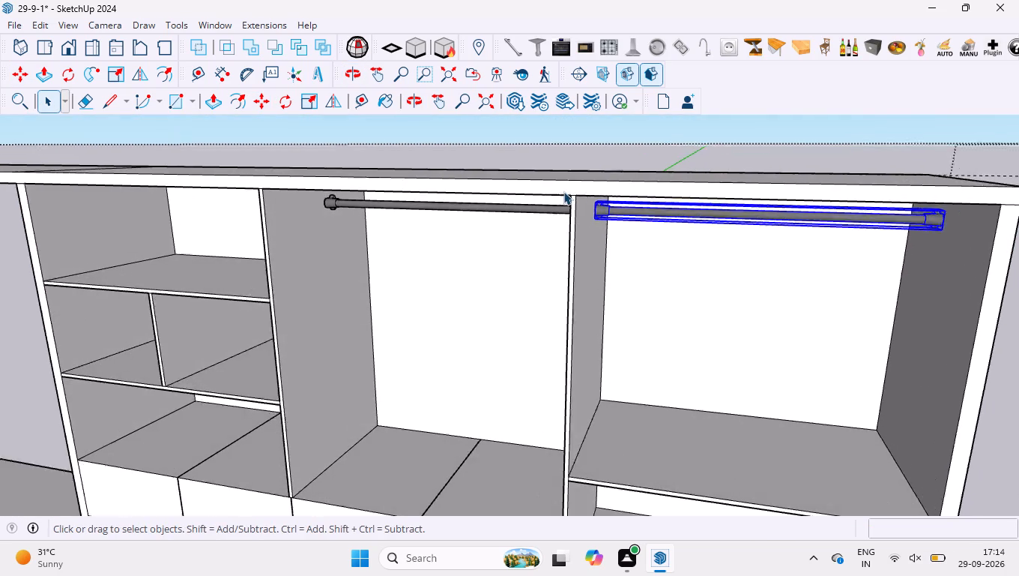
pyautogui.scroll(14, 563, 191)
pyautogui.press('m')
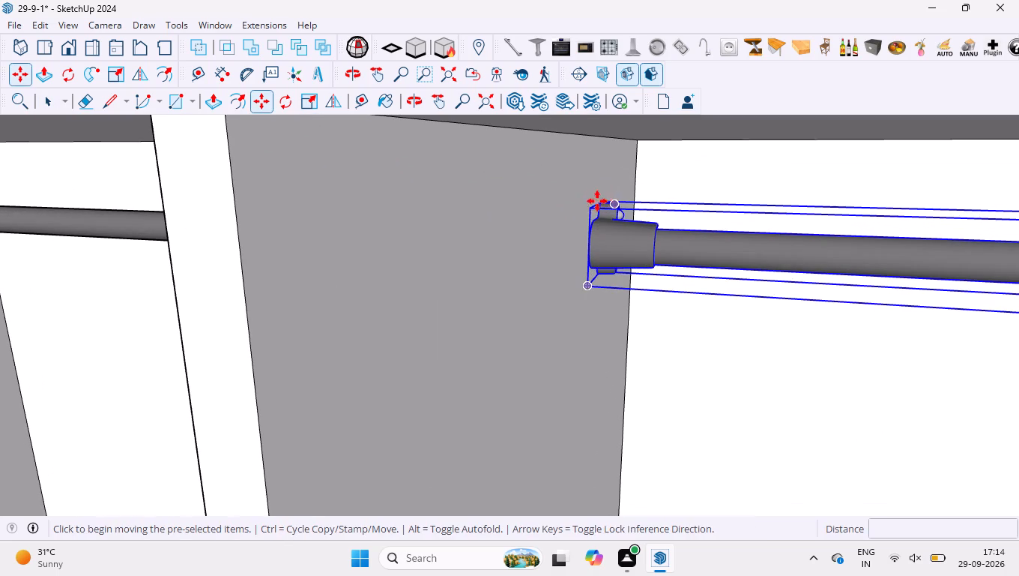
pyautogui.click(592, 206)
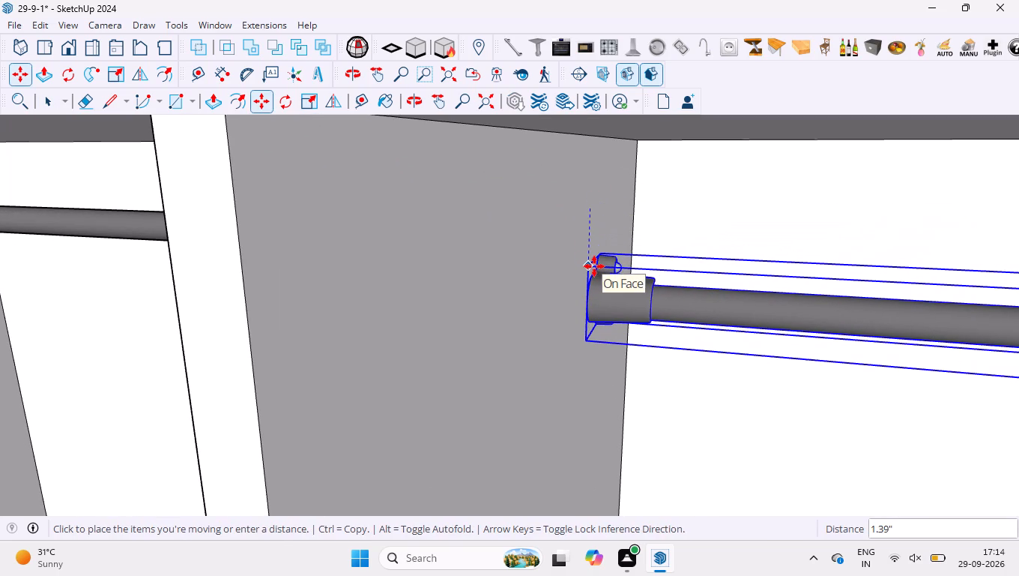
pyautogui.press('Up')
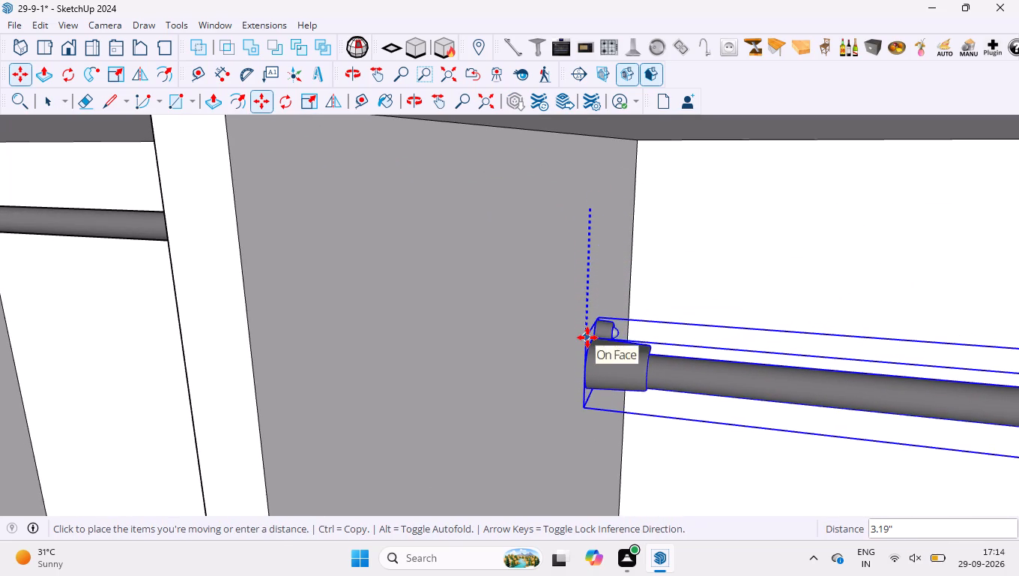
pyautogui.click(587, 337)
pyautogui.press('space')
pyautogui.scroll(-10, 580, 310)
pyautogui.moveTo(579, 294); pyautogui.dragTo(659, 233, button='middle')
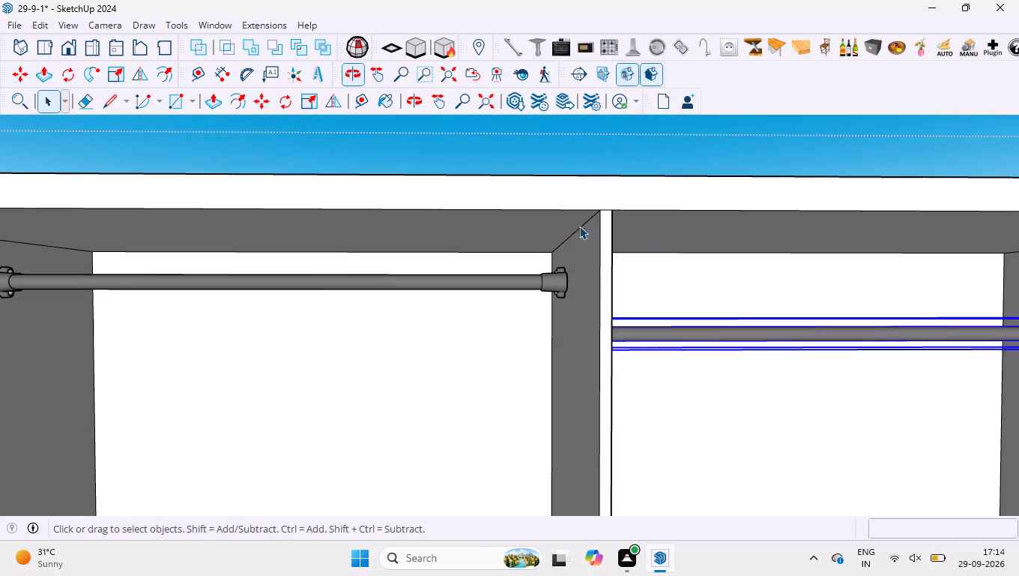
pyautogui.scroll(-19, 569, 227)
pyautogui.click(796, 268)
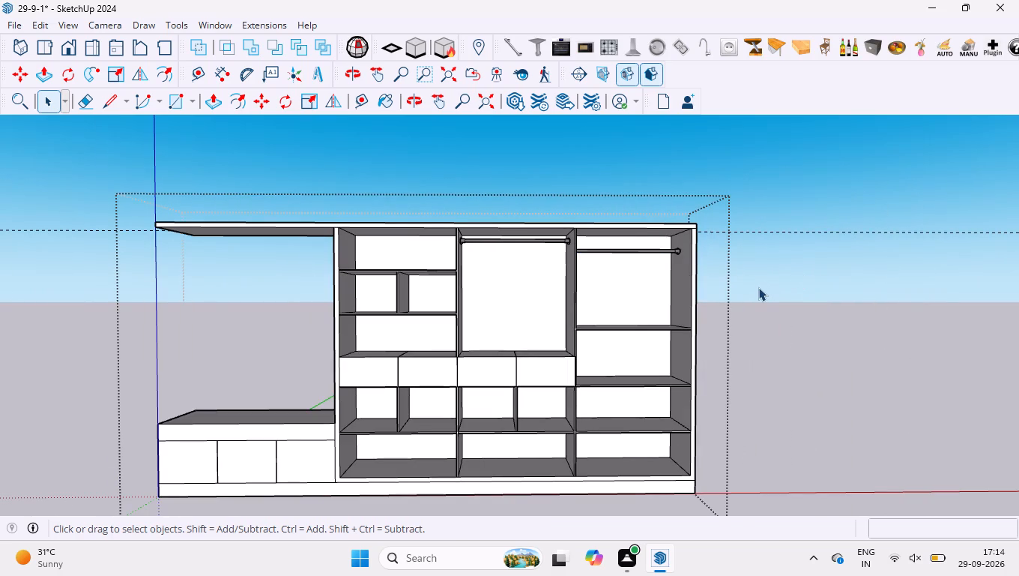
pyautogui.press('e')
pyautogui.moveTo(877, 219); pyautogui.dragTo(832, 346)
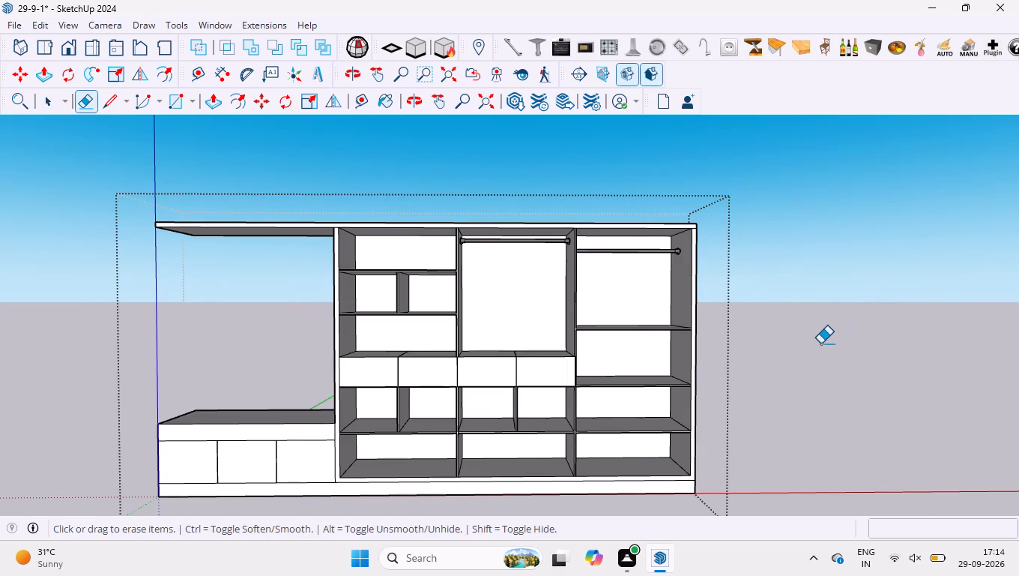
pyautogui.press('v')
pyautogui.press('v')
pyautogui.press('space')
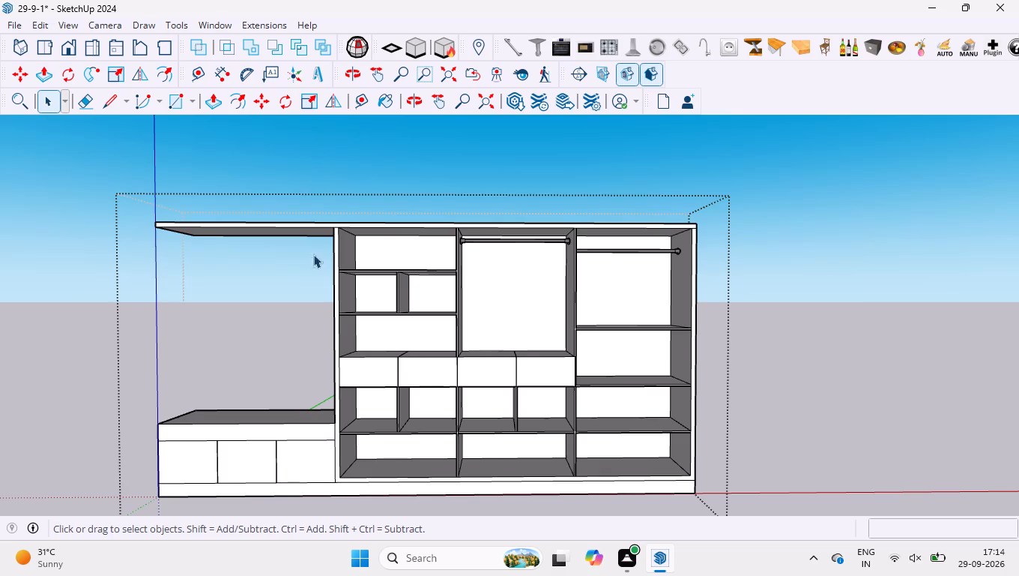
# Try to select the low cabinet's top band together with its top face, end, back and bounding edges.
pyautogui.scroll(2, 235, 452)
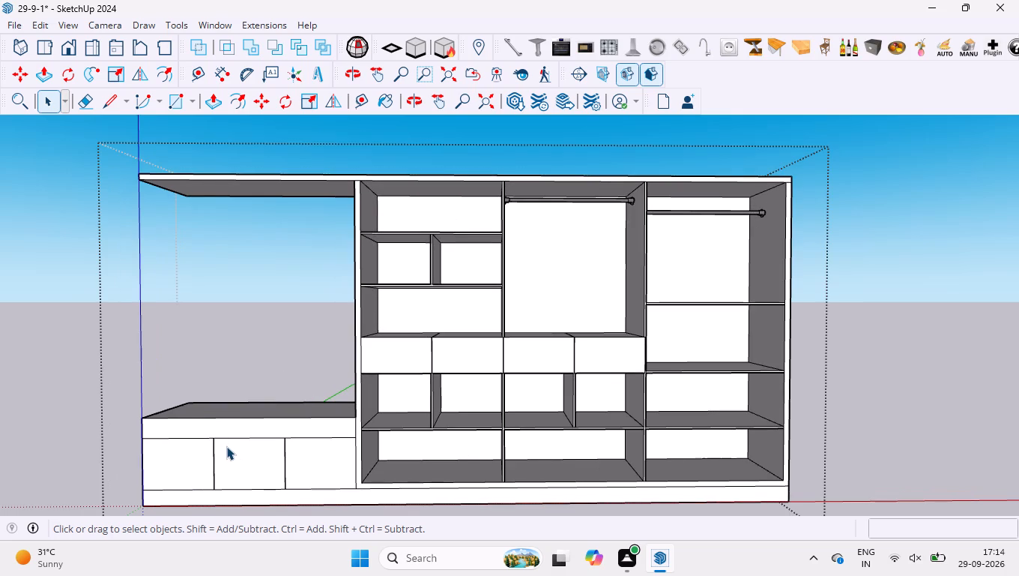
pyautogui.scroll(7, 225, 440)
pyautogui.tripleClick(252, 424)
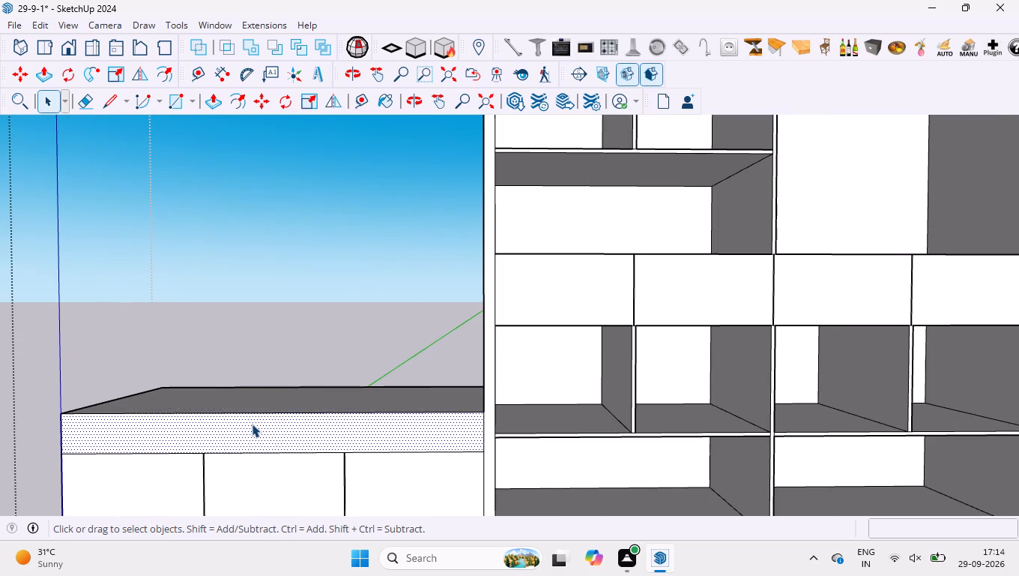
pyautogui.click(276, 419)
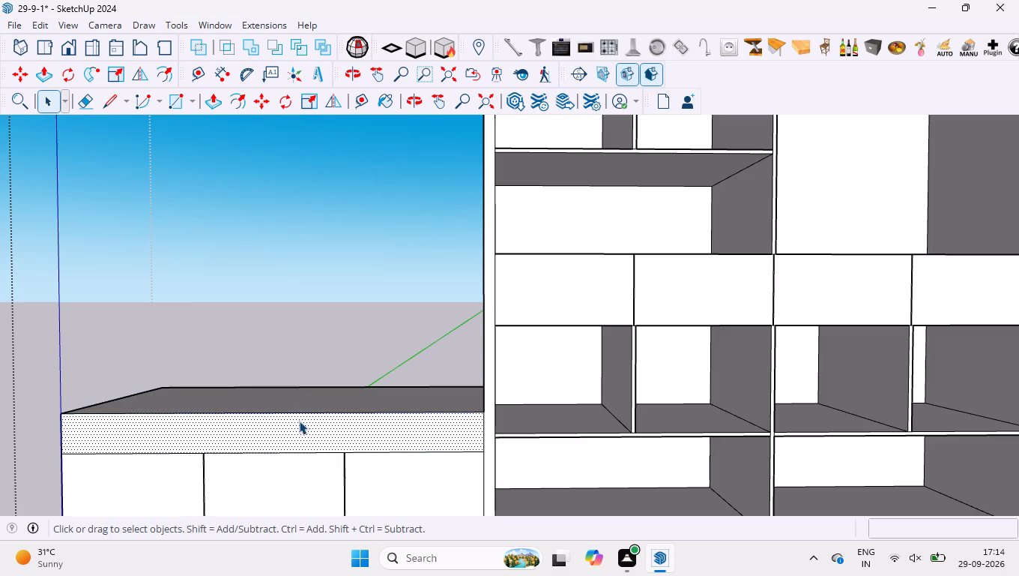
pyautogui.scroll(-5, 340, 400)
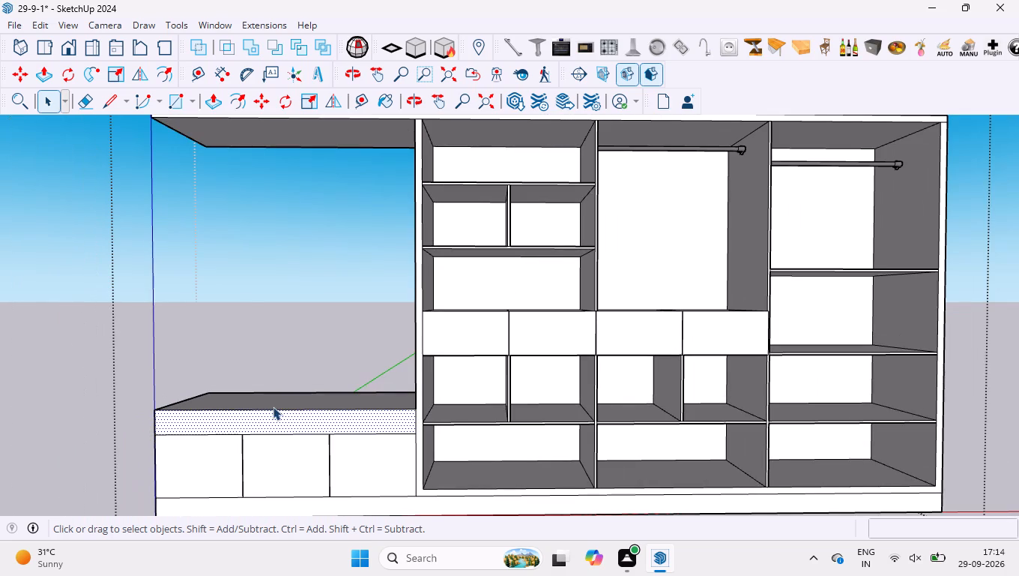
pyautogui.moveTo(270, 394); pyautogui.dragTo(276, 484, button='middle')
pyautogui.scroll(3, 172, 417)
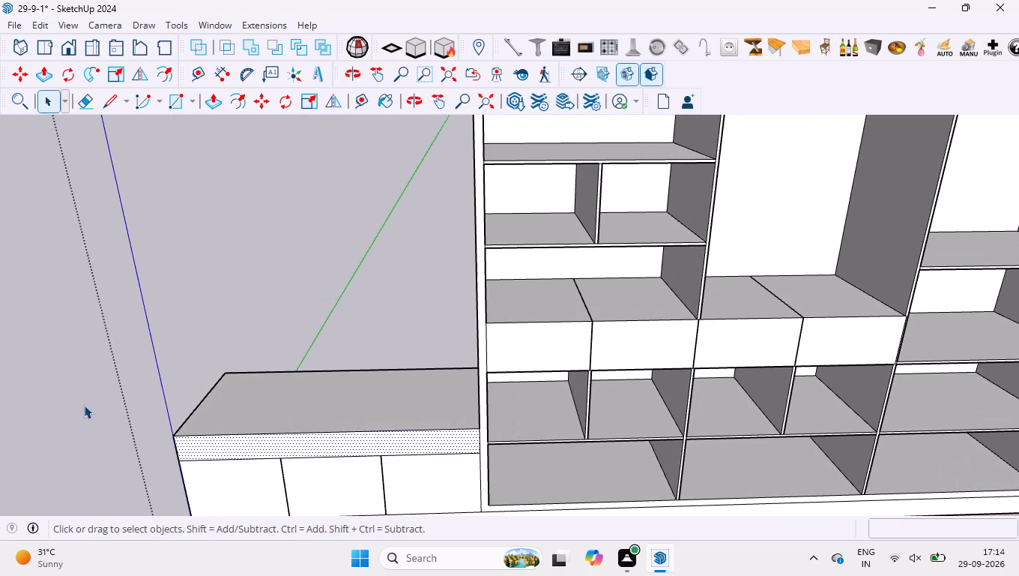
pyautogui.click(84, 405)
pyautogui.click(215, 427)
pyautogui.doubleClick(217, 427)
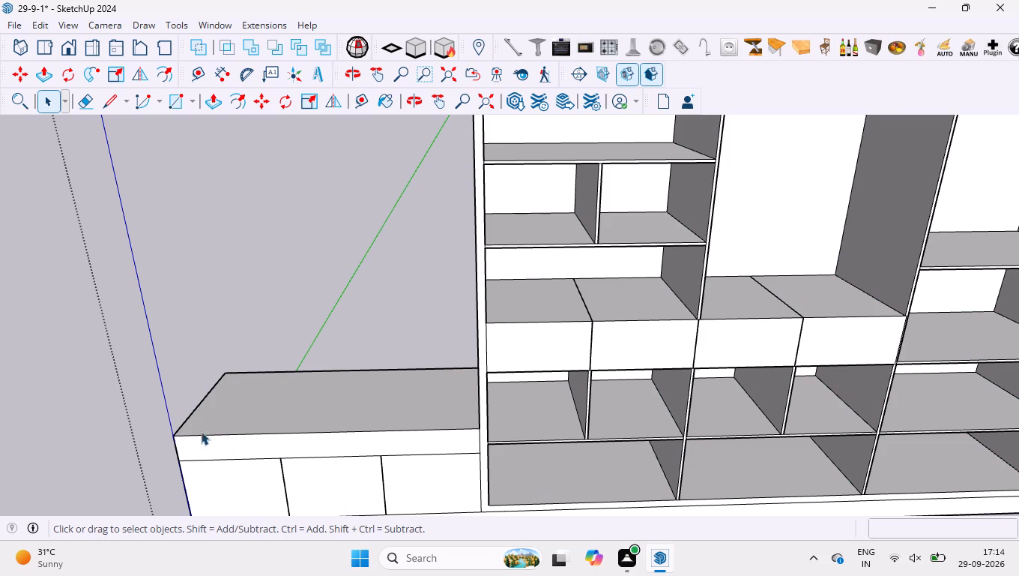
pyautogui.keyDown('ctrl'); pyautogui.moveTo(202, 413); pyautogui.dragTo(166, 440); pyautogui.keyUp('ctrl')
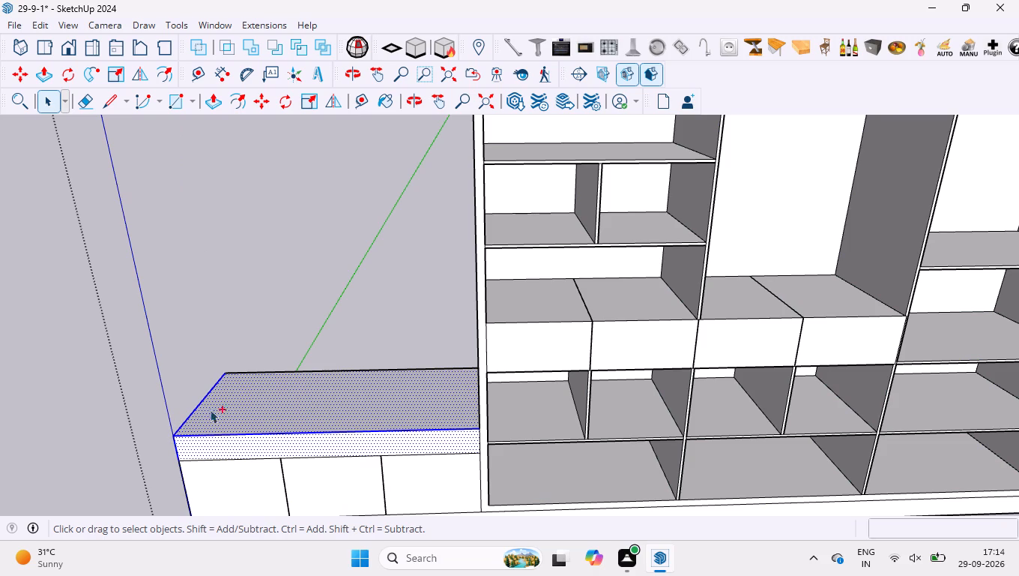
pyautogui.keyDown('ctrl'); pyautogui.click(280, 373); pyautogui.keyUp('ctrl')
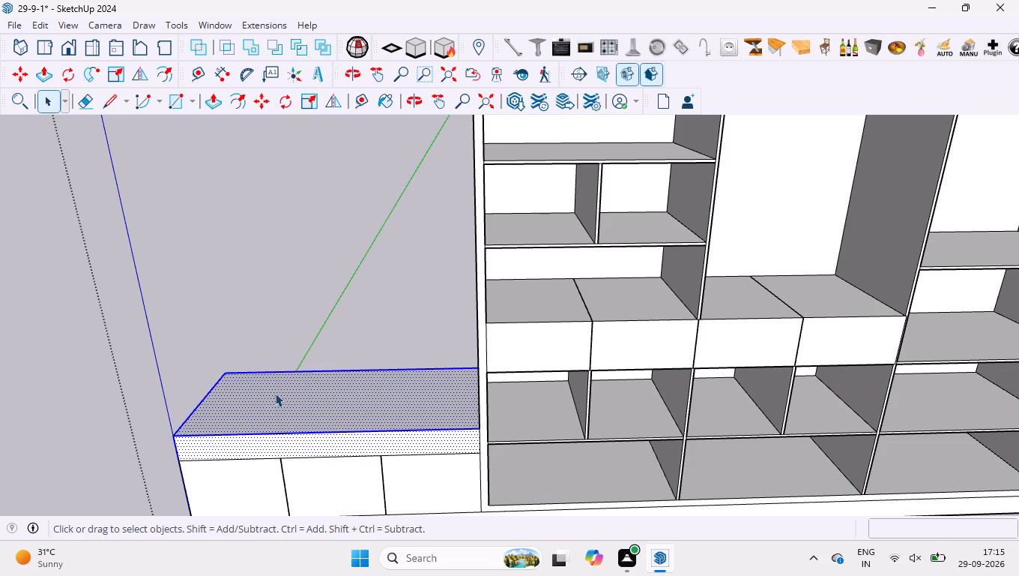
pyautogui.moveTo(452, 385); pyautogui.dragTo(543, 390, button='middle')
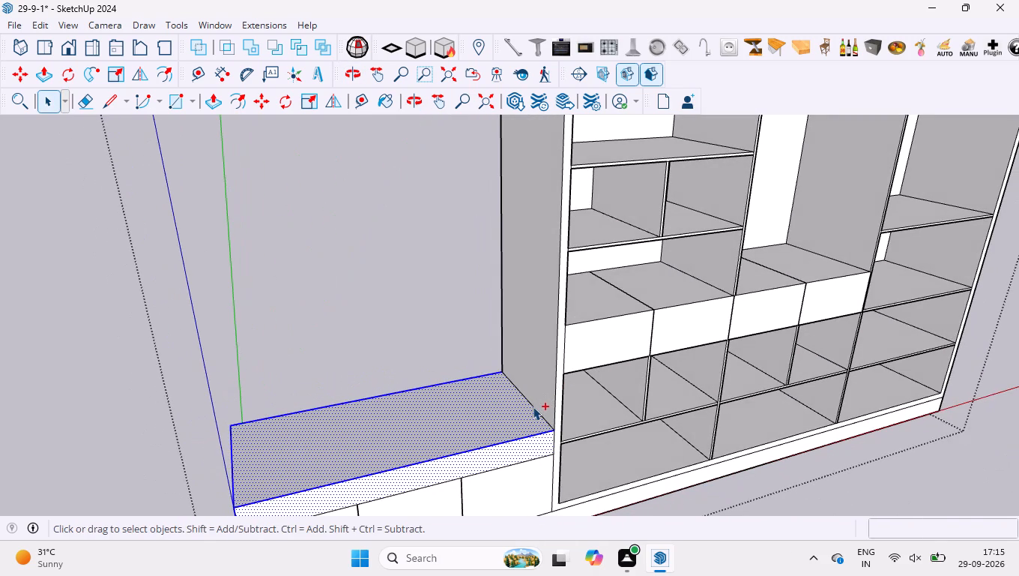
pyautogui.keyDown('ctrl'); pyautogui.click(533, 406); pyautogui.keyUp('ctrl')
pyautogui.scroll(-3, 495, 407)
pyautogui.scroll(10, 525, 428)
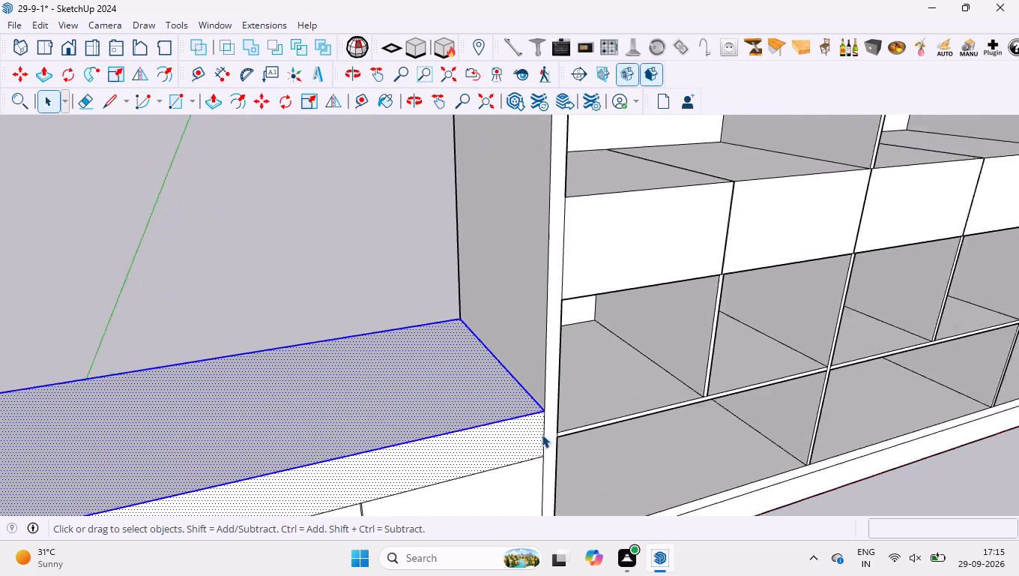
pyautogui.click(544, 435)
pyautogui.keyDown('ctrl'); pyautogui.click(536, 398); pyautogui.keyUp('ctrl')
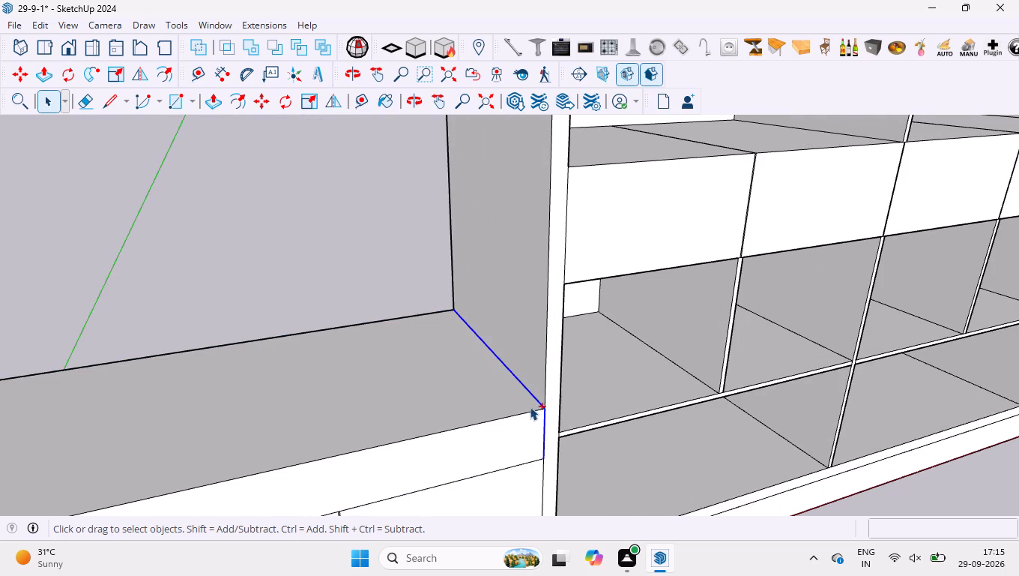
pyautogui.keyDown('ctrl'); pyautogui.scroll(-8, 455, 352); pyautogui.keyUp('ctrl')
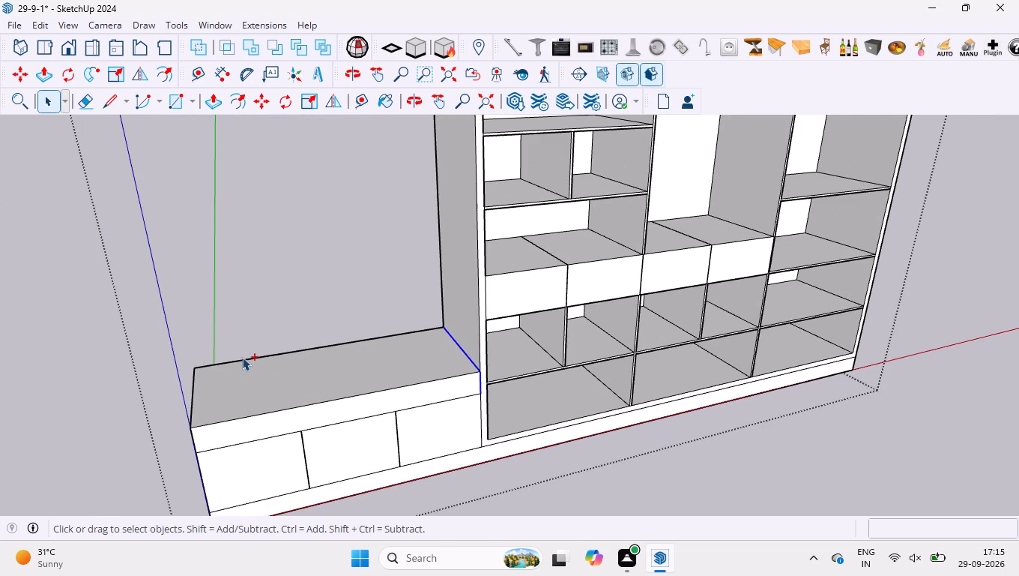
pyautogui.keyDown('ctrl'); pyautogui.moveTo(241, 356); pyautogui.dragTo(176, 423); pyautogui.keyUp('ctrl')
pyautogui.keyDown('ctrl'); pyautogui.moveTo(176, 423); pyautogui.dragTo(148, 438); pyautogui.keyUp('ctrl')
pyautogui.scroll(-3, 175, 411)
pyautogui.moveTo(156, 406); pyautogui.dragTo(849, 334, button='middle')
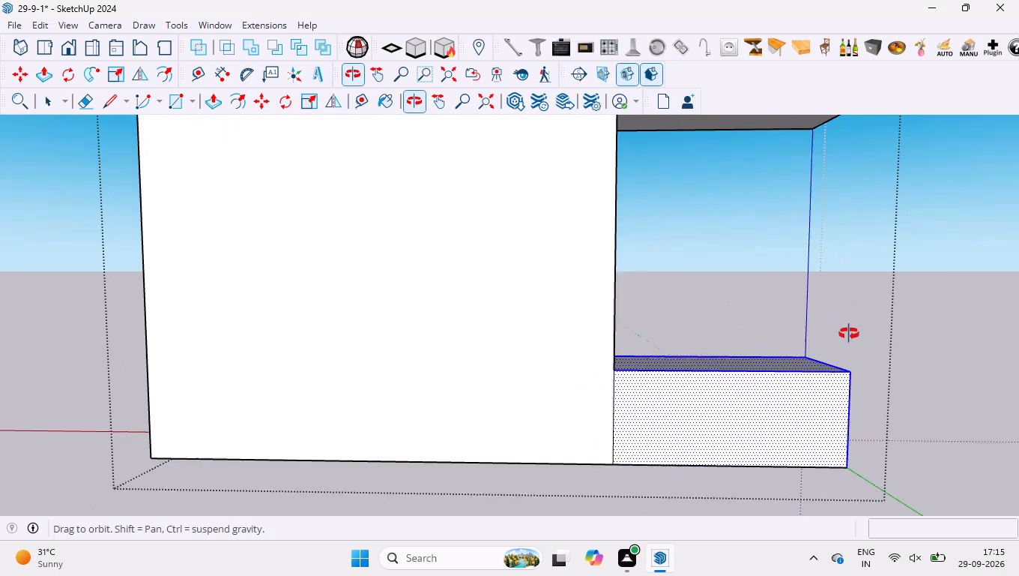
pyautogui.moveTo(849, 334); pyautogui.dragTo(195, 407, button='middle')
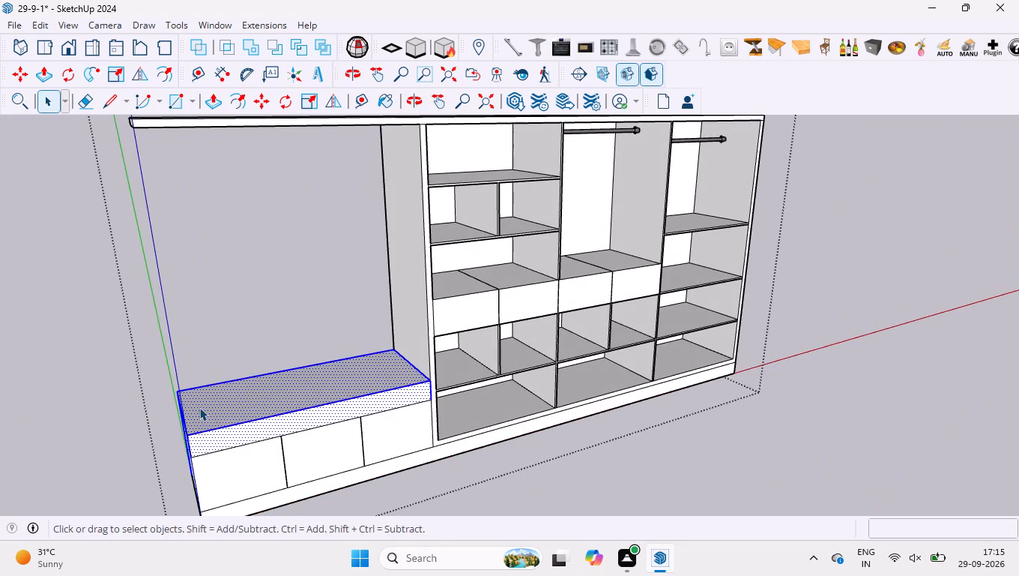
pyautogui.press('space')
# Continue the top band's lower edge with lines across the low cabinet's exposed end and about 52.38" along its back.
pyautogui.moveTo(248, 400); pyautogui.dragTo(366, 391, button='middle')
pyautogui.press('l')
pyautogui.scroll(-4, 310, 371)
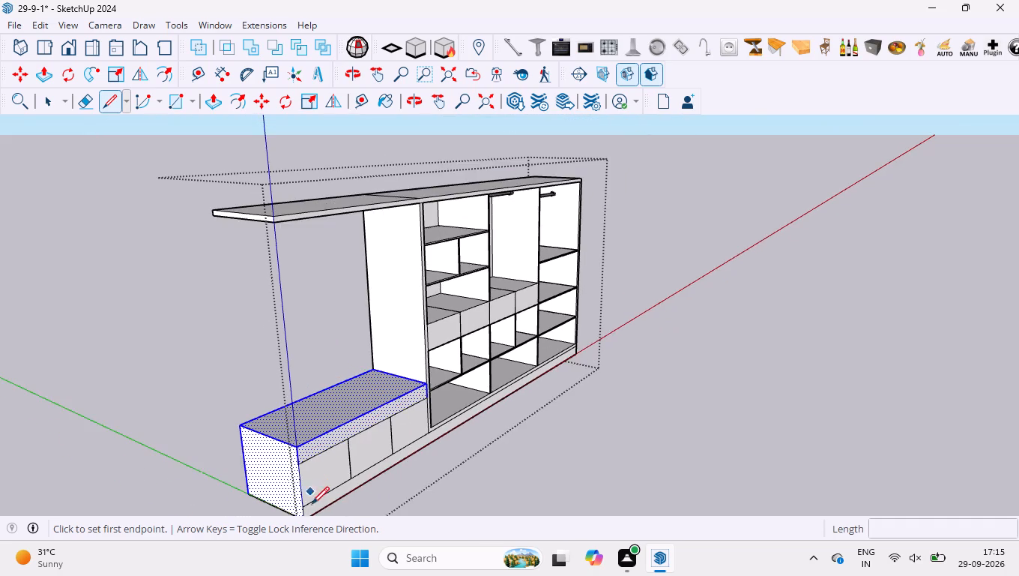
pyautogui.scroll(6, 283, 466)
pyautogui.click(307, 466)
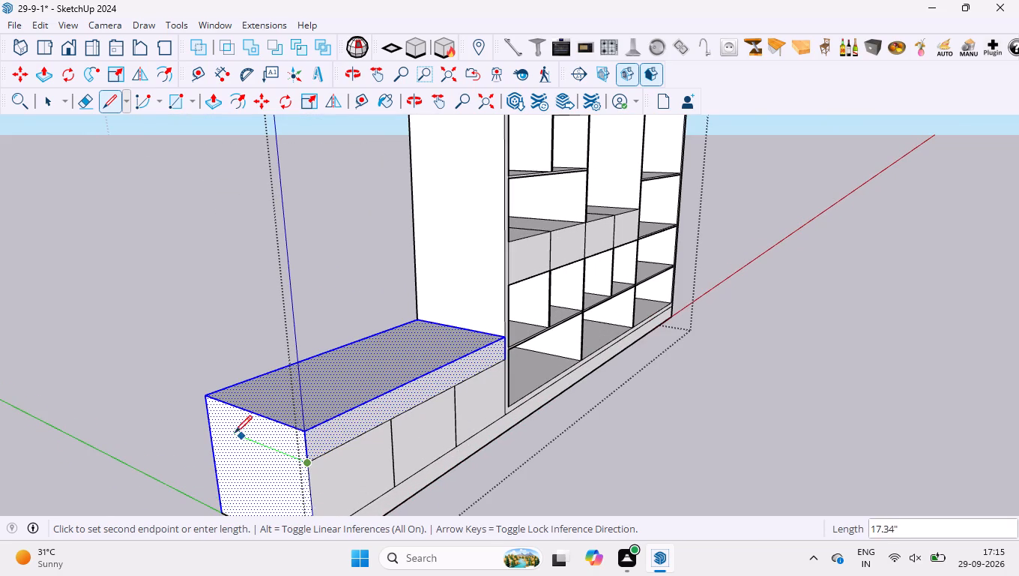
pyautogui.click(208, 423)
pyautogui.moveTo(205, 423); pyautogui.dragTo(795, 463, button='middle')
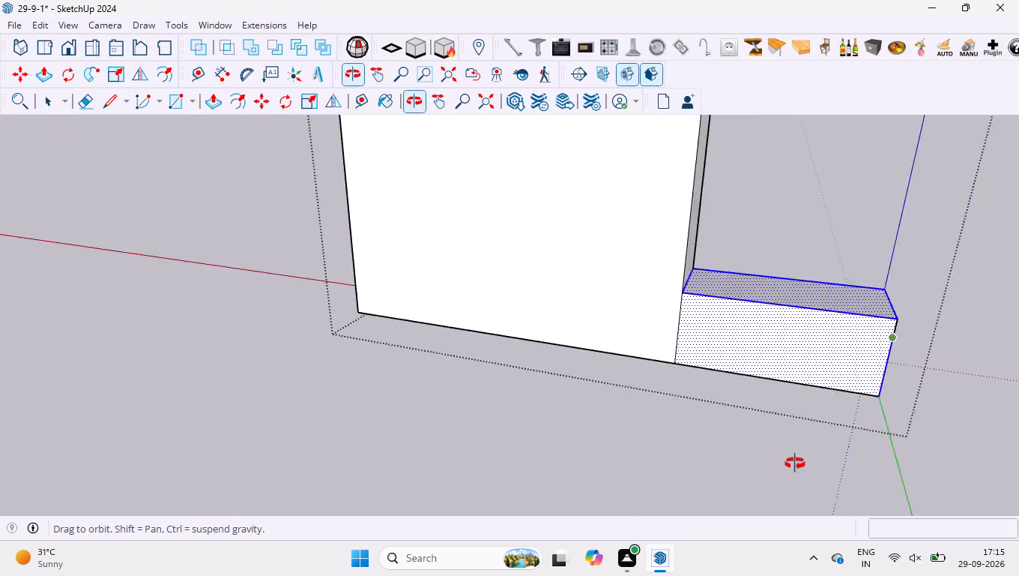
pyautogui.moveTo(795, 463); pyautogui.dragTo(796, 463, button='middle')
pyautogui.click(802, 268)
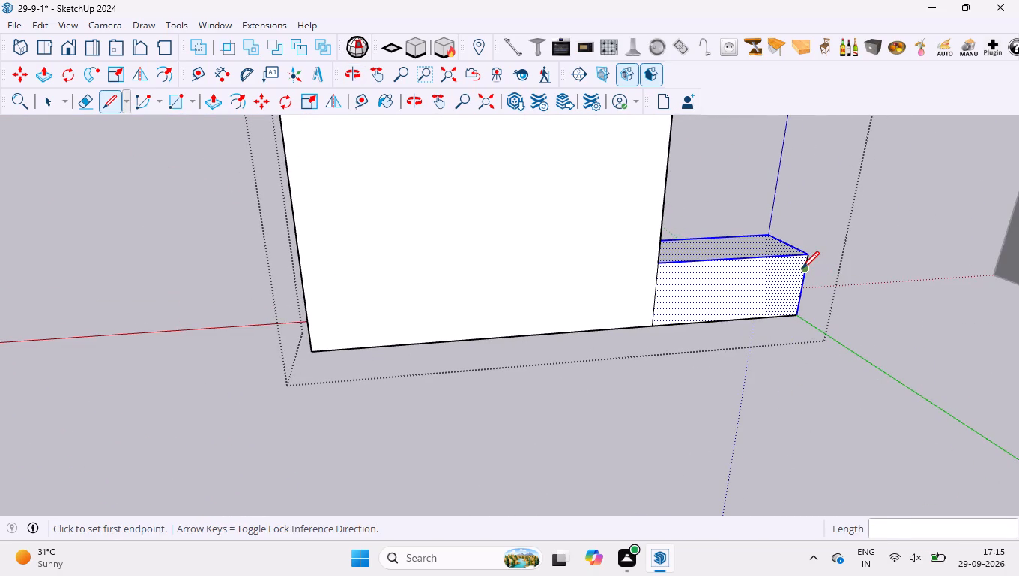
pyautogui.click(660, 277)
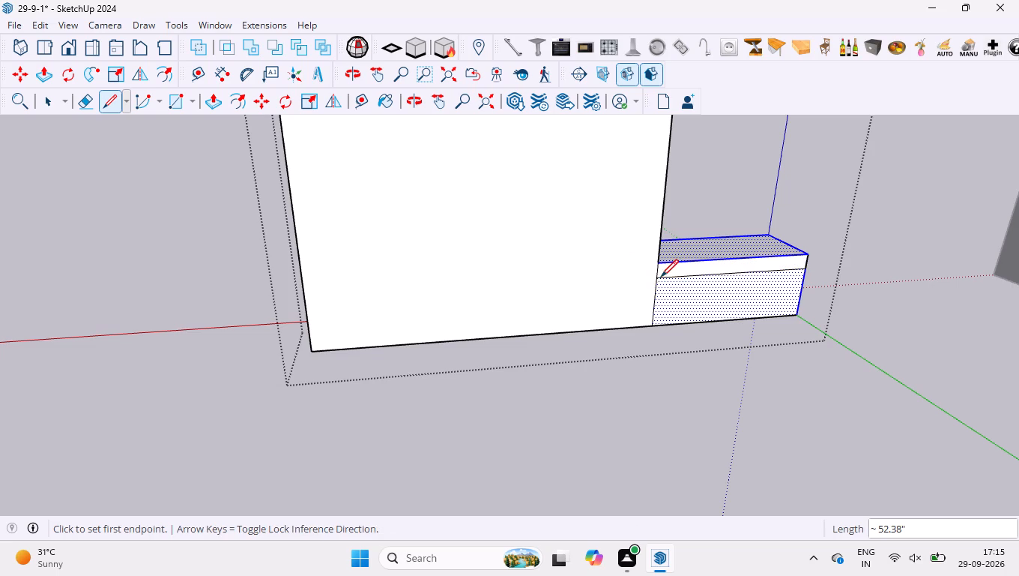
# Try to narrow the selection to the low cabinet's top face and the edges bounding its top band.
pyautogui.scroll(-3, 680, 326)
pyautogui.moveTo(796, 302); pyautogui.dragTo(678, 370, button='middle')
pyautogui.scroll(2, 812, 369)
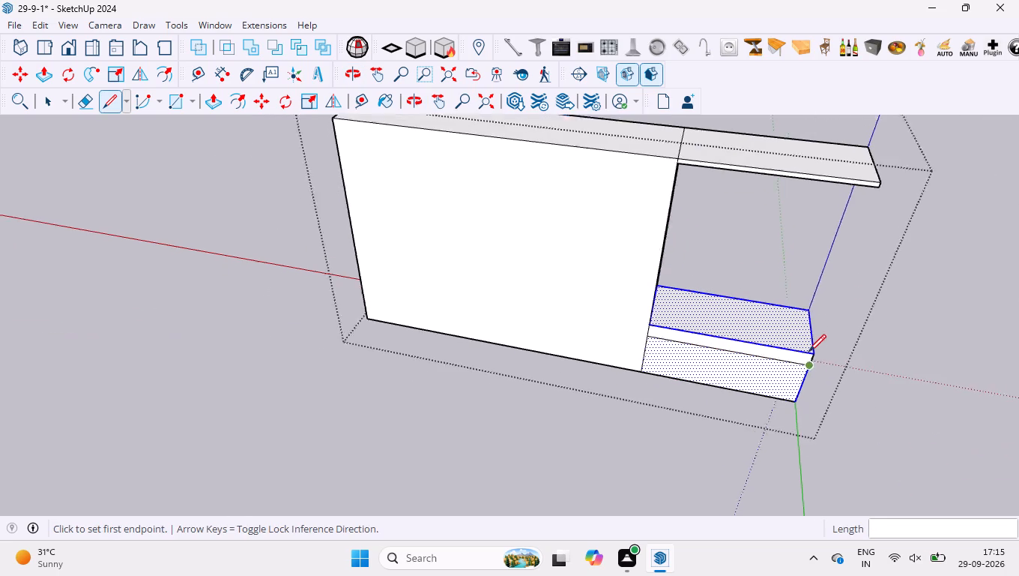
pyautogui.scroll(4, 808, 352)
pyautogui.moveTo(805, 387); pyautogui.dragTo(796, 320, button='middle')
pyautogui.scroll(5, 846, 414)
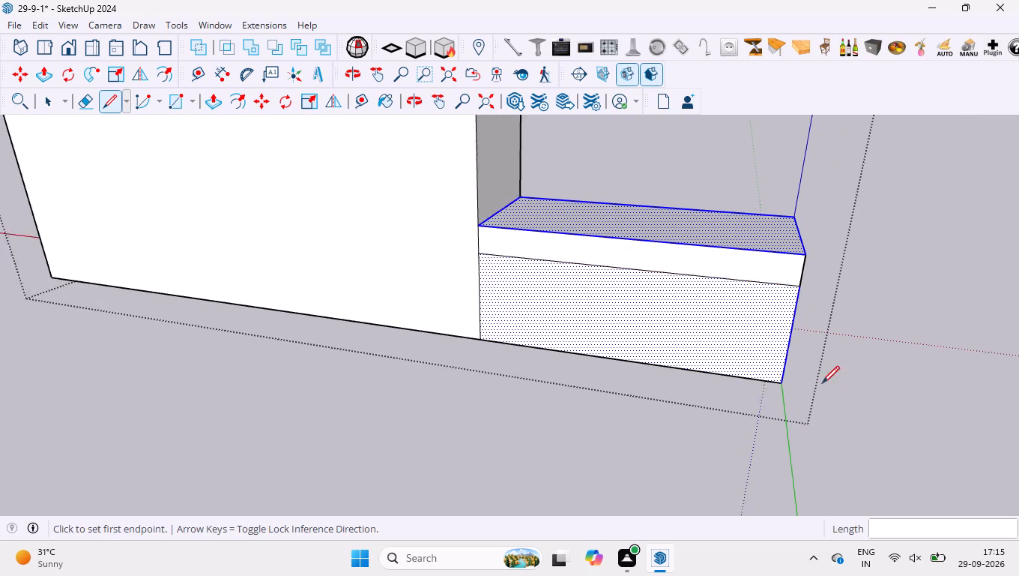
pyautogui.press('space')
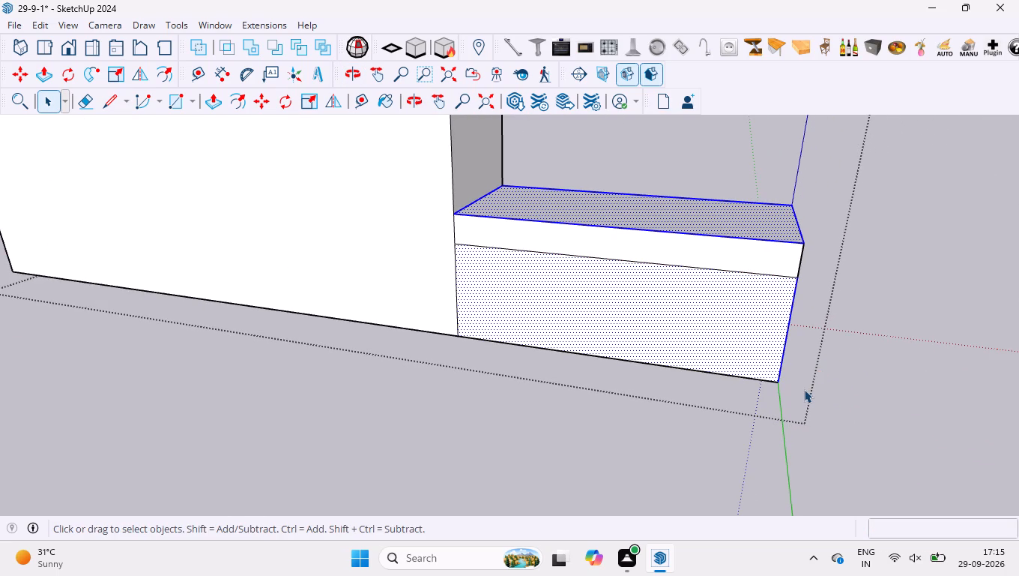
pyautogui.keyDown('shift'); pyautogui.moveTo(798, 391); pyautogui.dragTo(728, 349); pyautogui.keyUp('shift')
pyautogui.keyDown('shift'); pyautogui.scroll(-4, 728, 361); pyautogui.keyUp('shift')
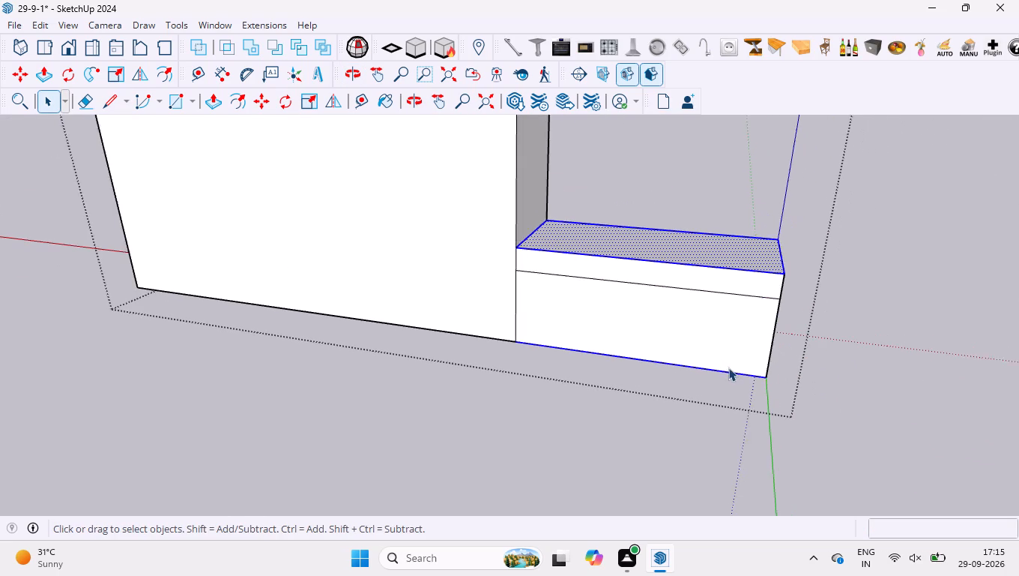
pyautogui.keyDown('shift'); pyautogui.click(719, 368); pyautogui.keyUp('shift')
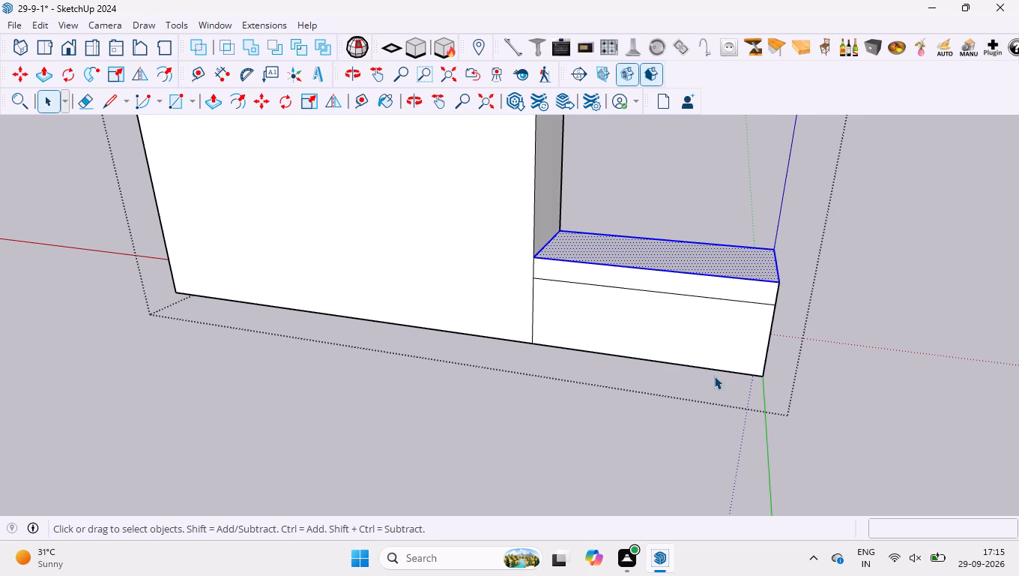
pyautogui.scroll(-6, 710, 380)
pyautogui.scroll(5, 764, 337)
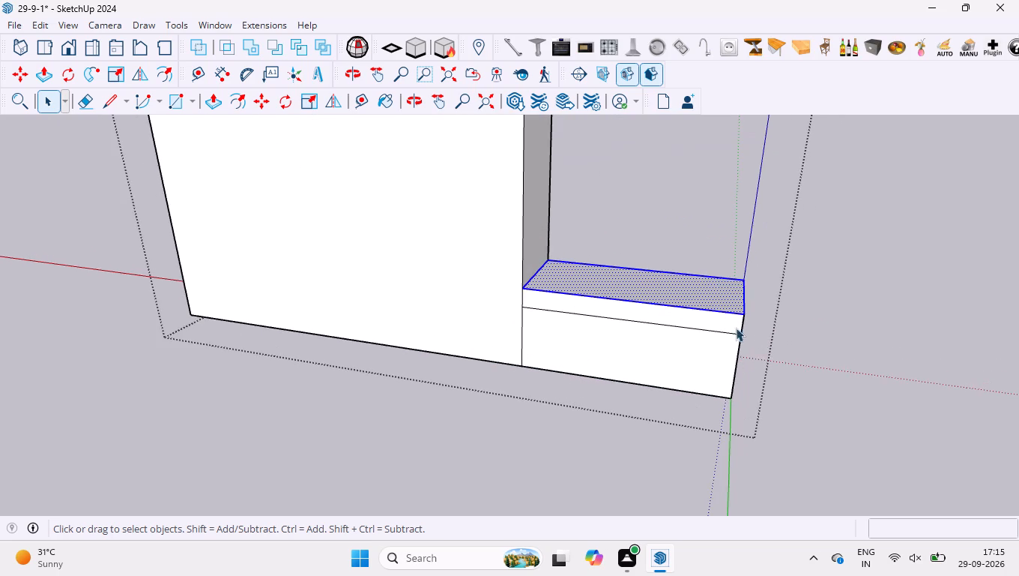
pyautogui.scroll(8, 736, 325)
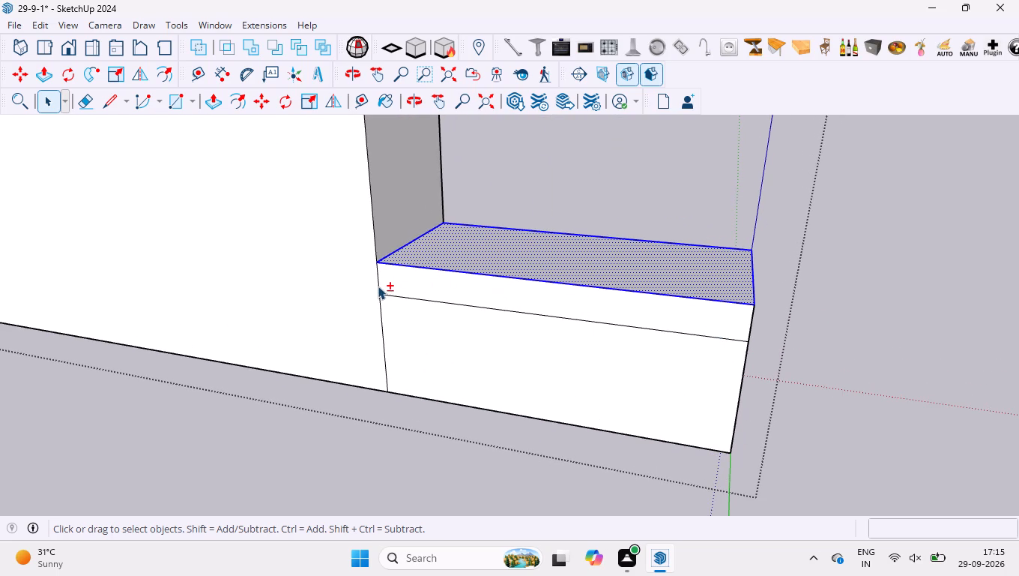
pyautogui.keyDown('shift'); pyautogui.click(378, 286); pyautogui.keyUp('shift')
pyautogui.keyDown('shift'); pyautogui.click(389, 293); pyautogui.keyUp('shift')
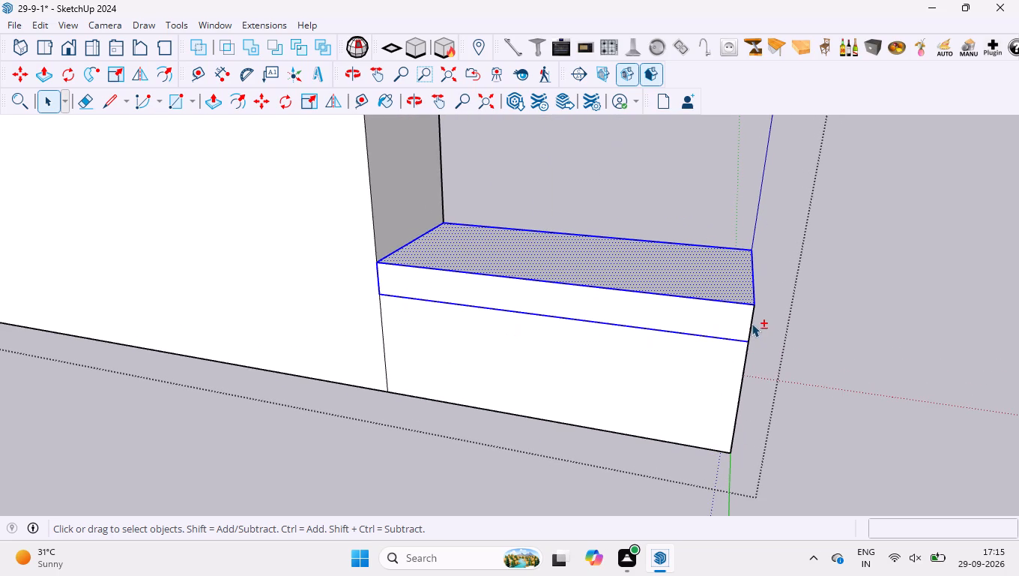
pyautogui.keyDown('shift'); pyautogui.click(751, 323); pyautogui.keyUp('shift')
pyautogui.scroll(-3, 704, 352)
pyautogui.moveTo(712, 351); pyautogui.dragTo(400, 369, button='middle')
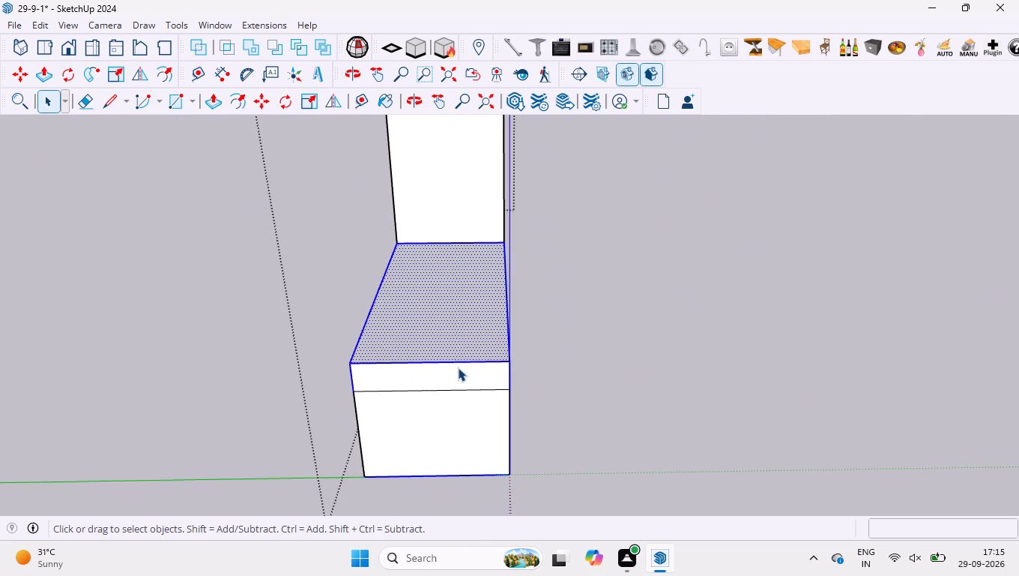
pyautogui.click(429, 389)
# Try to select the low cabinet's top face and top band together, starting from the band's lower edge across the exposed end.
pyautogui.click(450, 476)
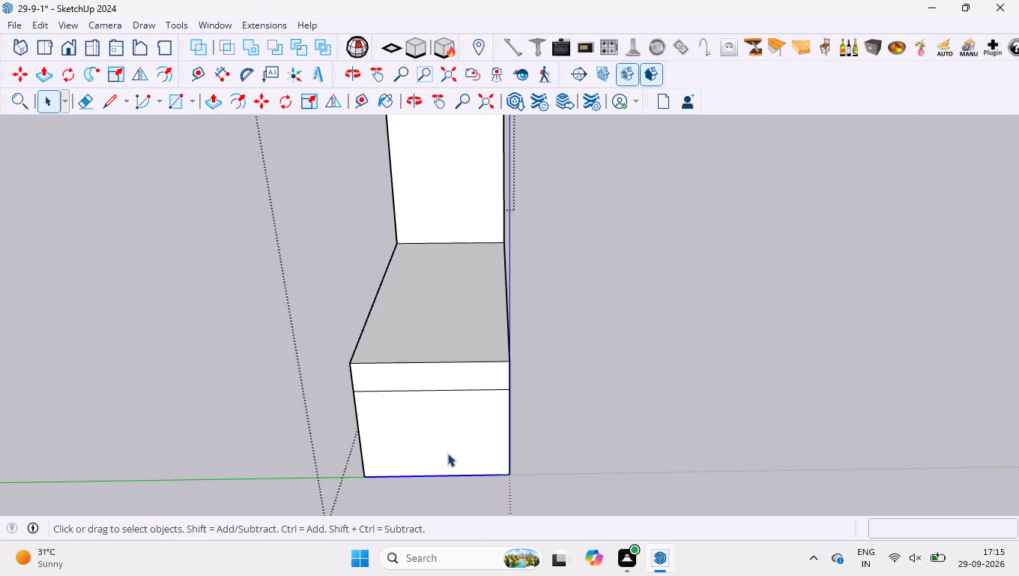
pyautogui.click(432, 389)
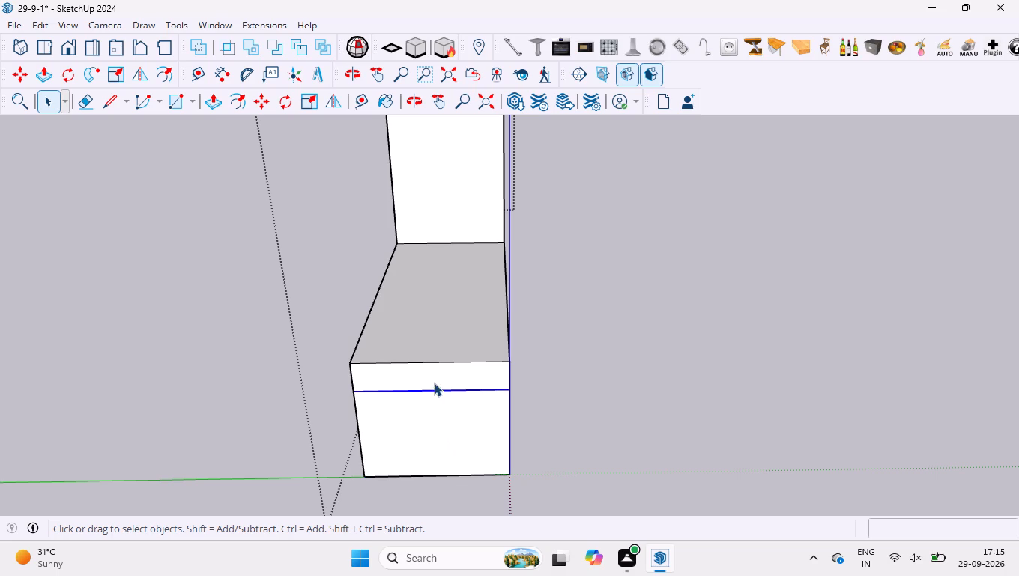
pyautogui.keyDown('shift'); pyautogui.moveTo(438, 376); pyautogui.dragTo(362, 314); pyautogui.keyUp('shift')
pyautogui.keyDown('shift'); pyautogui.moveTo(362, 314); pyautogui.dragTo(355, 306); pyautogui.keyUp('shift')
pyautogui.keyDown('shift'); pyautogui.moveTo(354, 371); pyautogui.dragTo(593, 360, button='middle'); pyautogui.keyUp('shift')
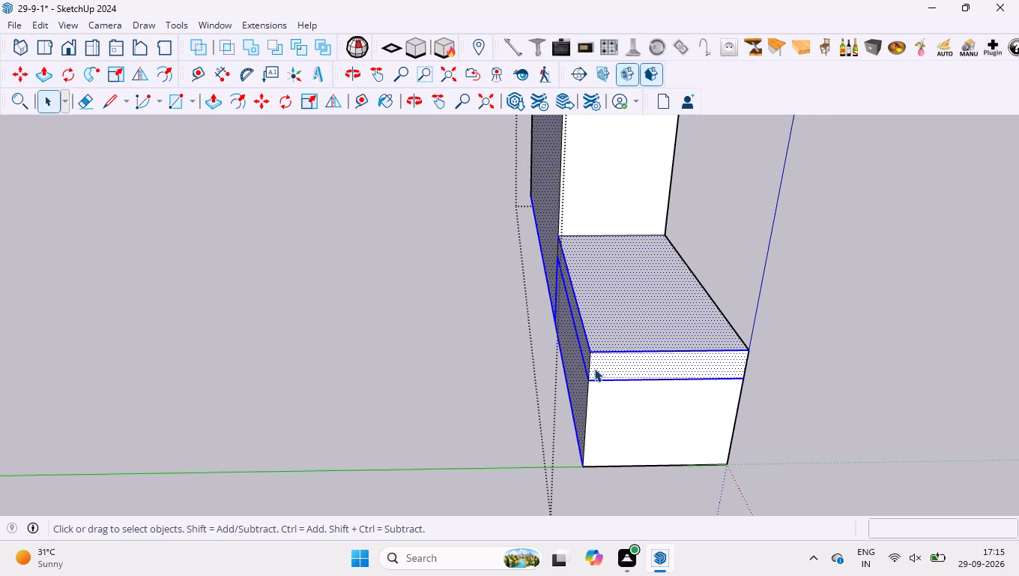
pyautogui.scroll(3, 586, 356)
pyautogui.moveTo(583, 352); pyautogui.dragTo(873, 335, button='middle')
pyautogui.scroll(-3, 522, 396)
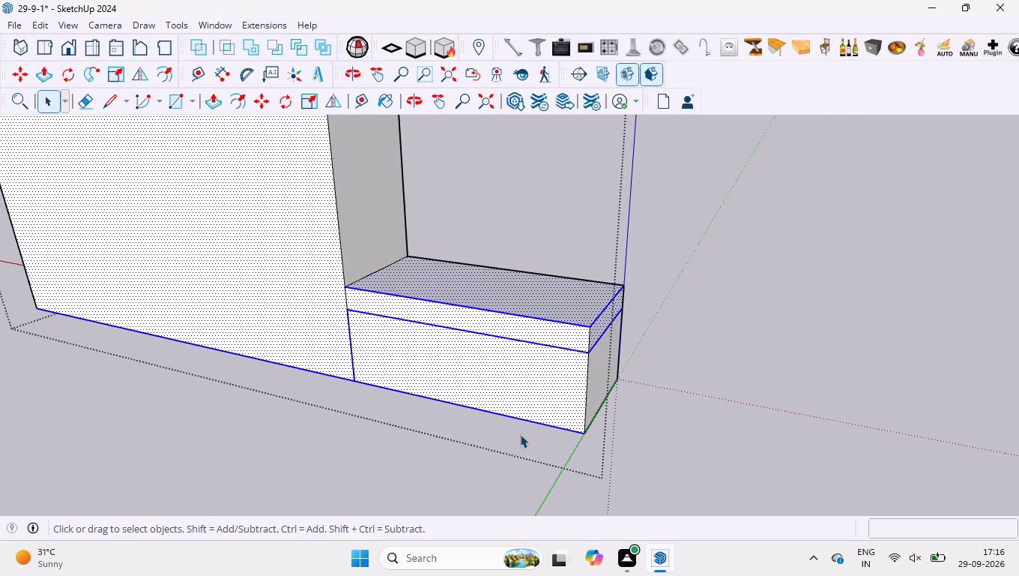
# Select the top band's back face with its bounding edges, plus the low cabinet's top face and the band's end face and edges.
pyautogui.press('space')
pyautogui.scroll(3, 342, 324)
pyautogui.click(366, 313)
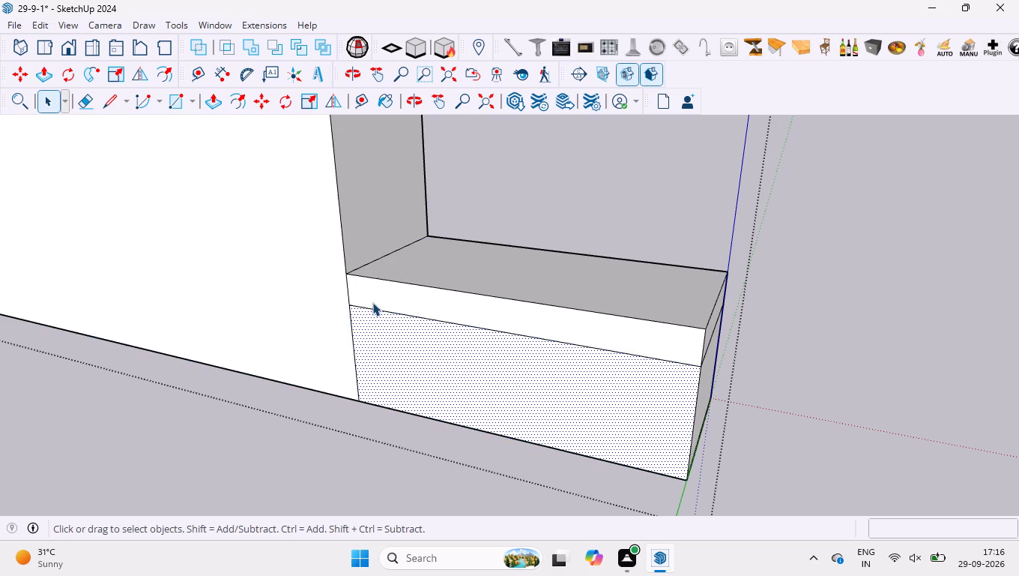
pyautogui.click(372, 302)
pyautogui.scroll(7, 375, 274)
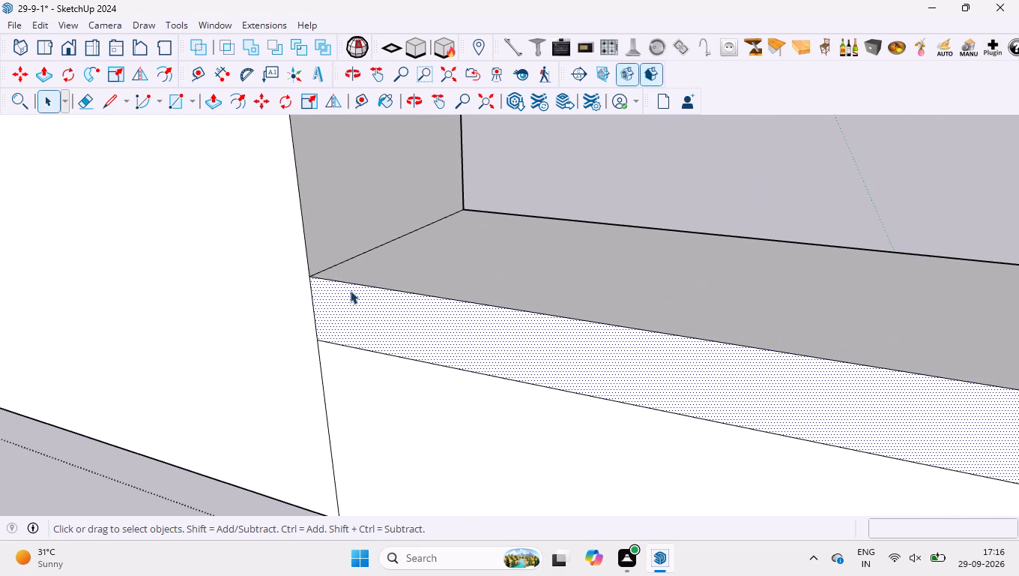
pyautogui.keyDown('shift'); pyautogui.click(348, 260); pyautogui.keyUp('shift')
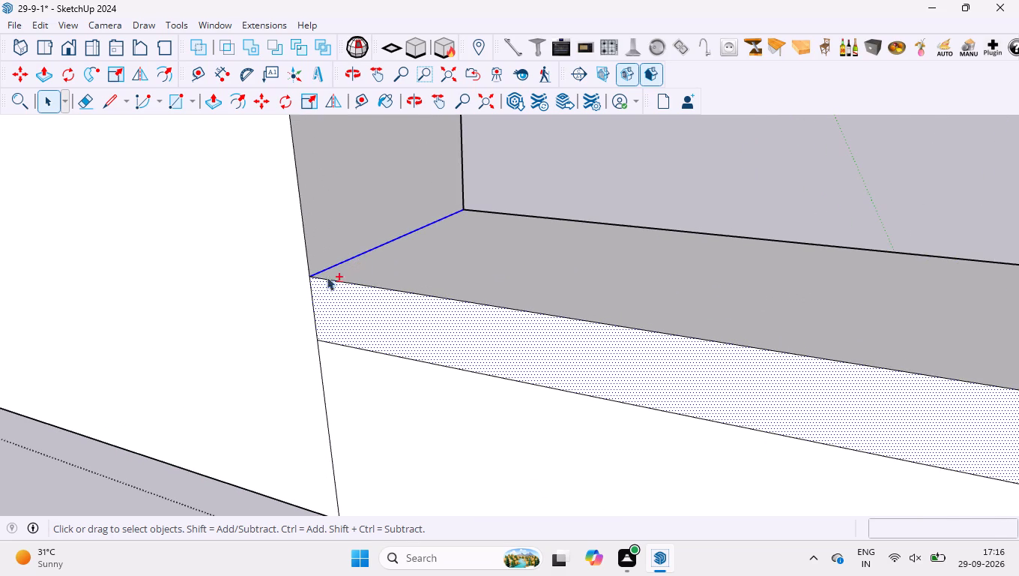
pyautogui.keyDown('shift'); pyautogui.click(310, 290); pyautogui.keyUp('shift')
pyautogui.keyDown('shift'); pyautogui.click(342, 280); pyautogui.keyUp('shift')
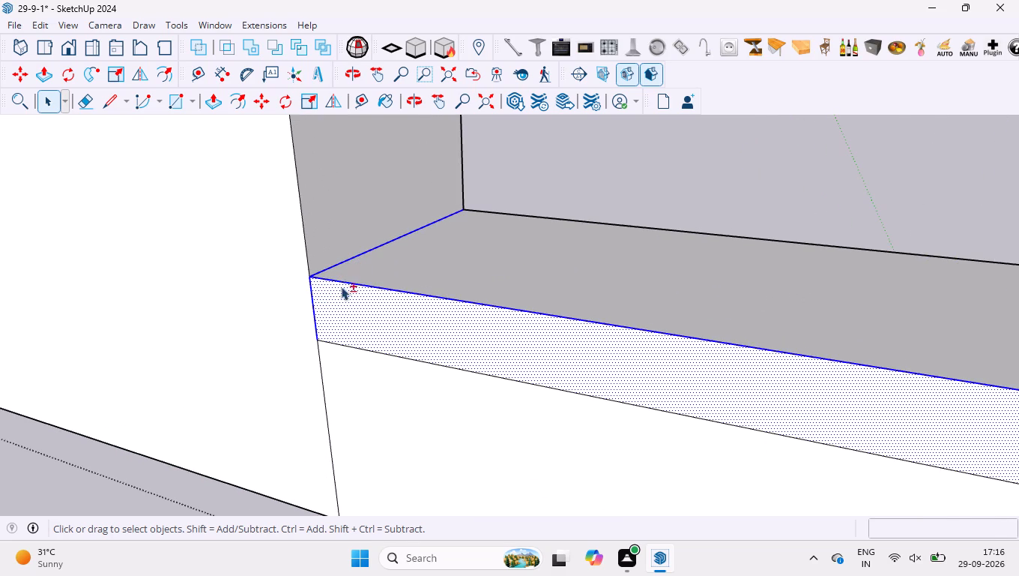
pyautogui.keyDown('shift'); pyautogui.click(347, 343); pyautogui.keyUp('shift')
pyautogui.scroll(-8, 303, 271)
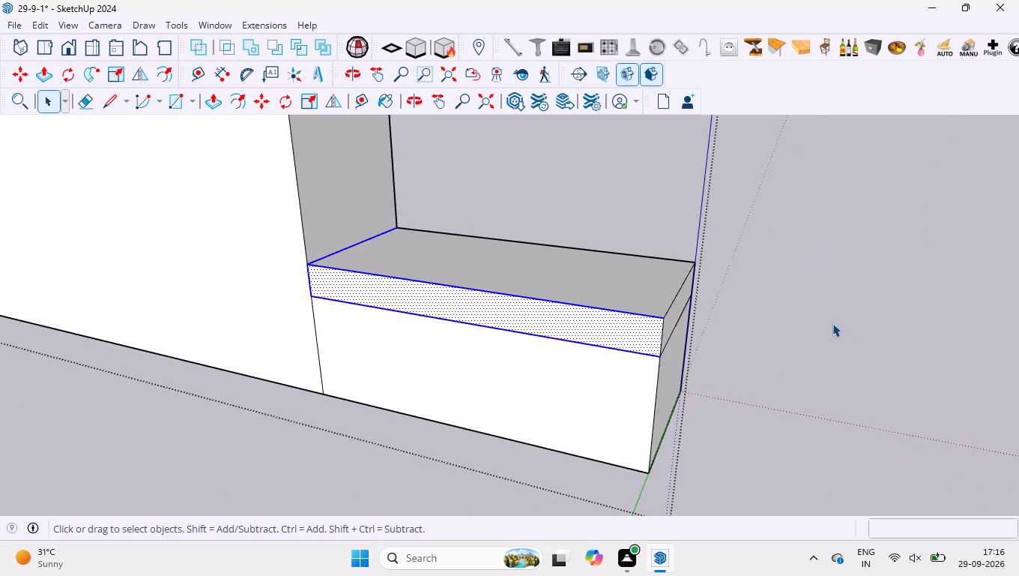
pyautogui.scroll(10, 784, 289)
pyautogui.keyDown('shift'); pyautogui.moveTo(642, 356); pyautogui.dragTo(567, 292); pyautogui.keyUp('shift')
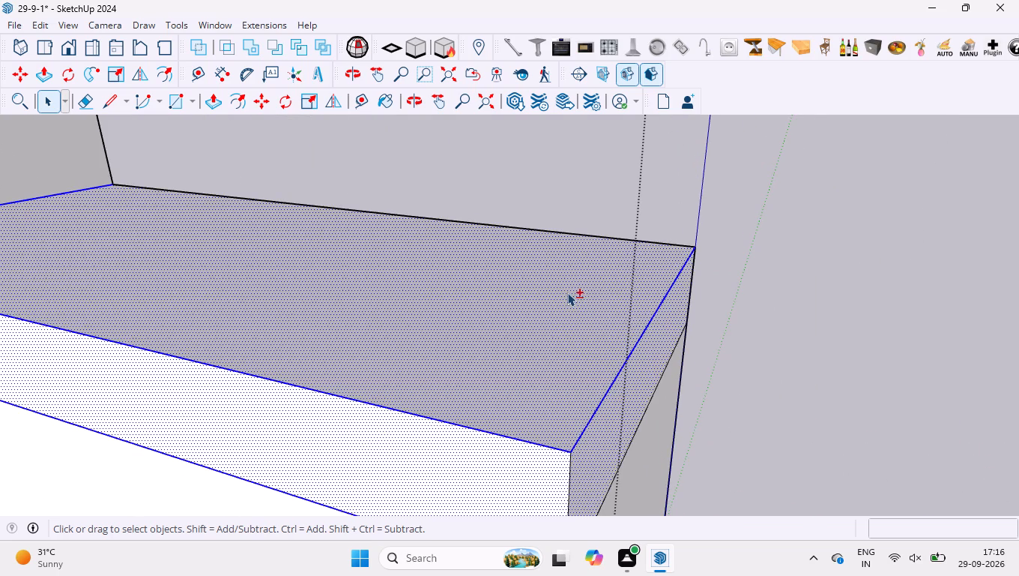
pyautogui.keyDown('shift'); pyautogui.scroll(-4, 567, 282); pyautogui.keyUp('shift')
pyautogui.scroll(-4, 588, 283)
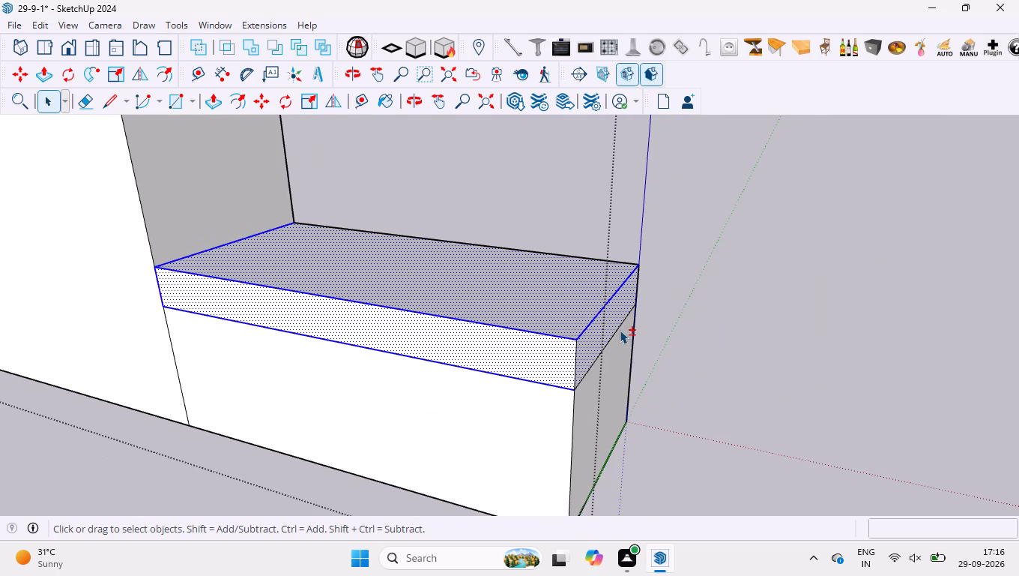
pyautogui.keyDown('shift'); pyautogui.click(619, 329); pyautogui.keyUp('shift')
# Add the top band's front face and bounding edges above the three cabinet fronts to the selection, excluding the panel below.
pyautogui.moveTo(640, 281); pyautogui.dragTo(211, 308, button='middle')
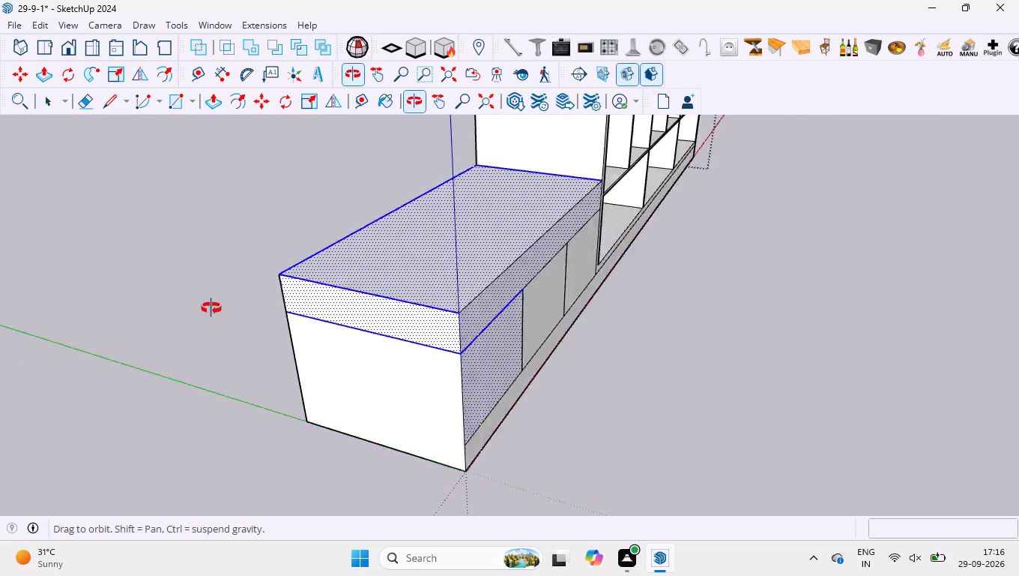
pyautogui.moveTo(211, 308); pyautogui.dragTo(175, 293, button='middle')
pyautogui.scroll(3, 495, 276)
pyautogui.keyDown('shift'); pyautogui.click(467, 381); pyautogui.keyUp('shift')
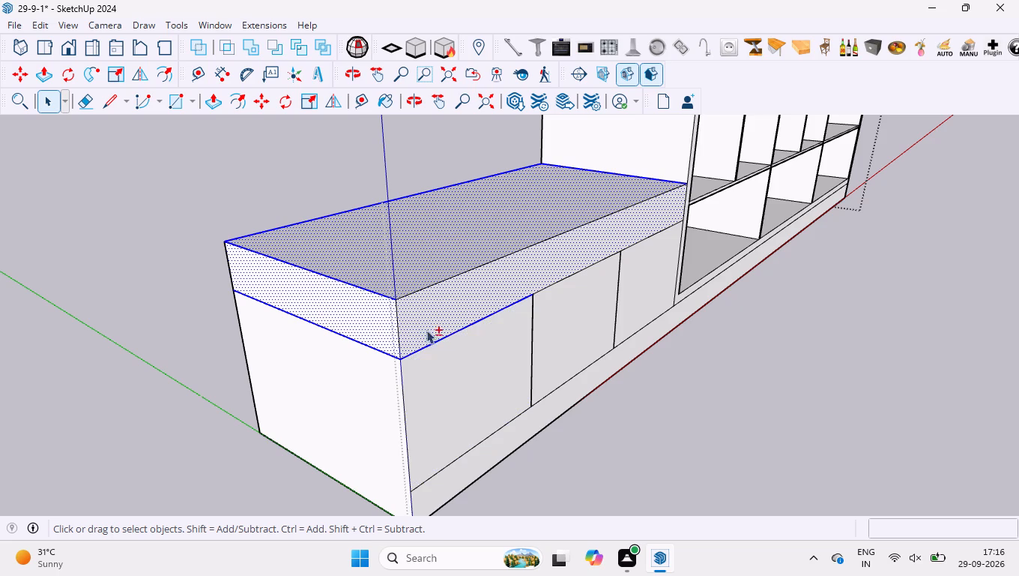
pyautogui.keyDown('shift'); pyautogui.click(396, 333); pyautogui.keyUp('shift')
pyautogui.keyDown('shift'); pyautogui.click(440, 283); pyautogui.keyUp('shift')
pyautogui.keyDown('shift'); pyautogui.click(564, 275); pyautogui.keyUp('shift')
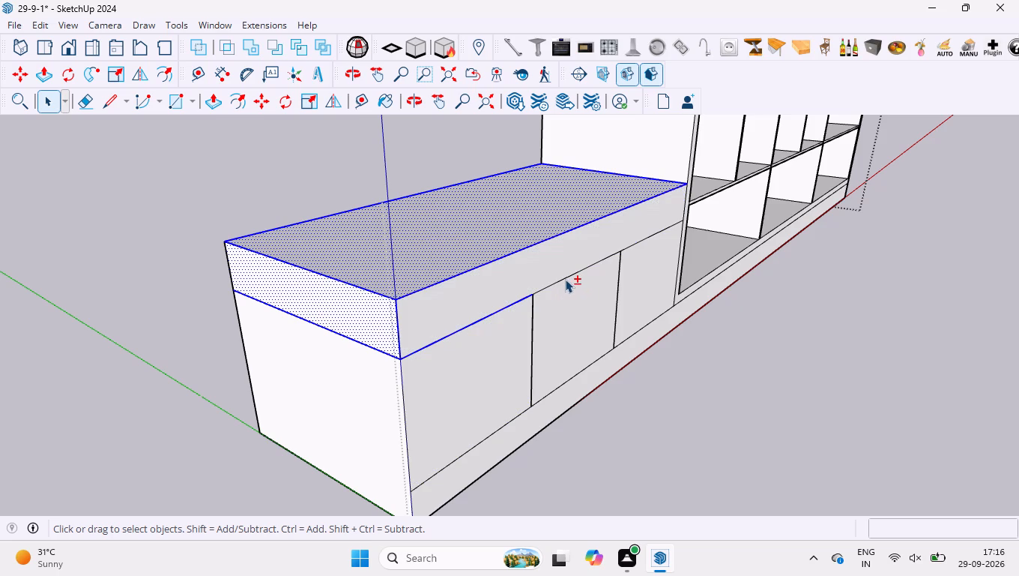
pyautogui.keyDown('shift'); pyautogui.click(565, 279); pyautogui.keyUp('shift')
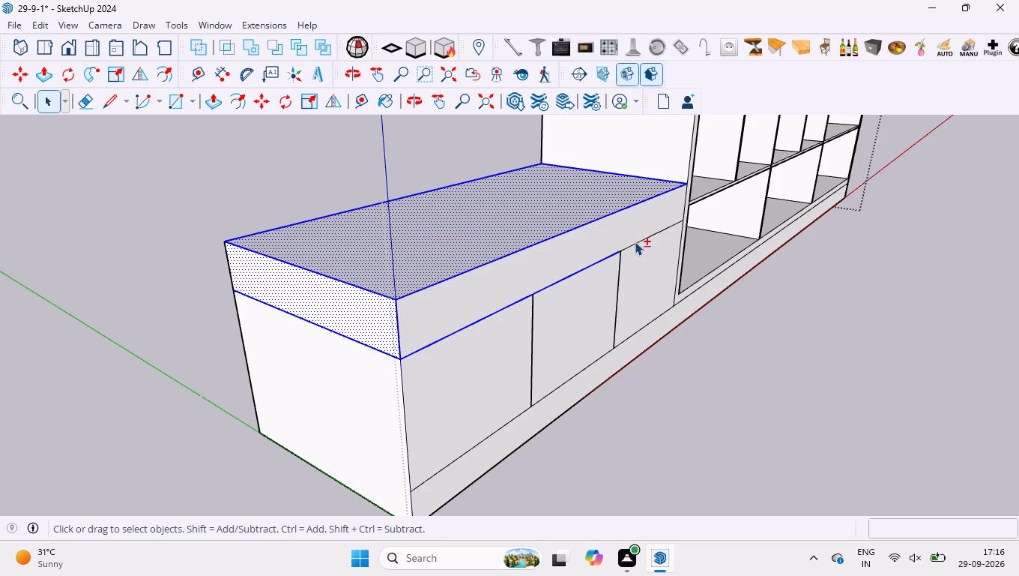
pyautogui.keyDown('shift'); pyautogui.click(635, 241); pyautogui.keyUp('shift')
pyautogui.keyDown('shift'); pyautogui.click(620, 229); pyautogui.keyUp('shift')
pyautogui.scroll(4, 719, 194)
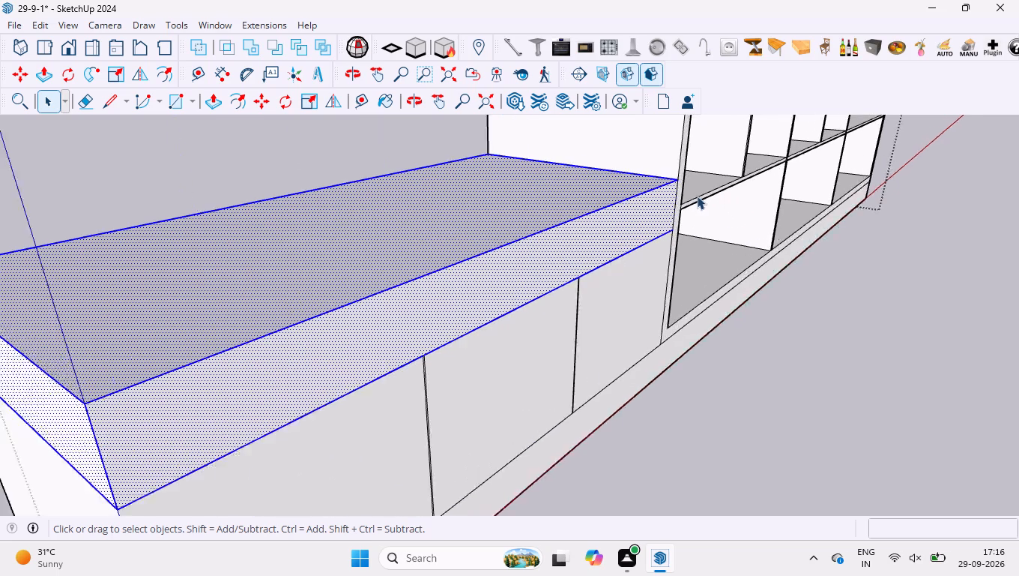
pyautogui.scroll(4, 697, 196)
pyautogui.keyDown('shift'); pyautogui.click(675, 197); pyautogui.keyUp('shift')
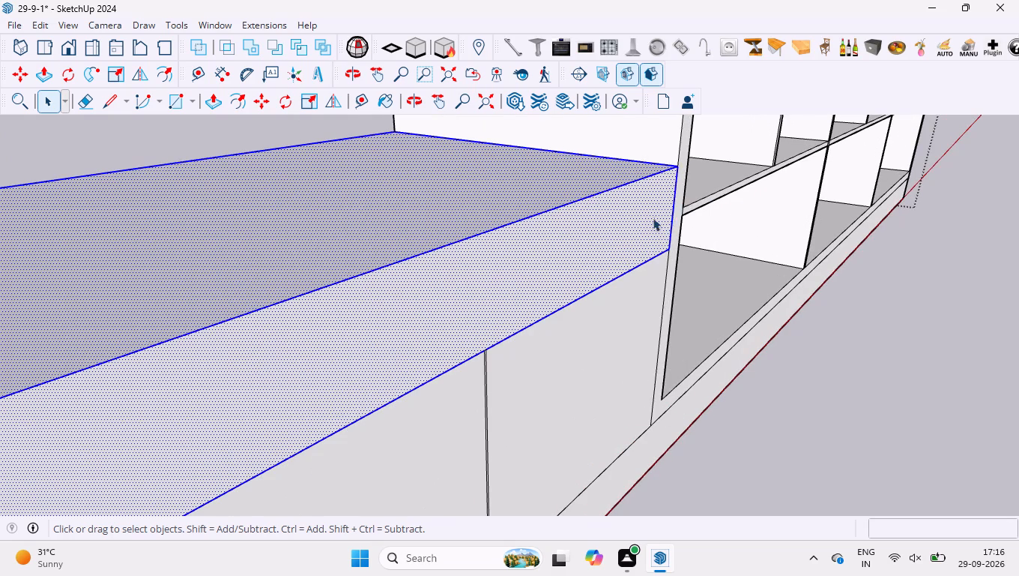
# Add the exposed end's rear vertical edge to the selection, keep the end face selected, and group the low cabinet's top band.
pyautogui.scroll(-13, 648, 229)
pyautogui.scroll(4, 353, 304)
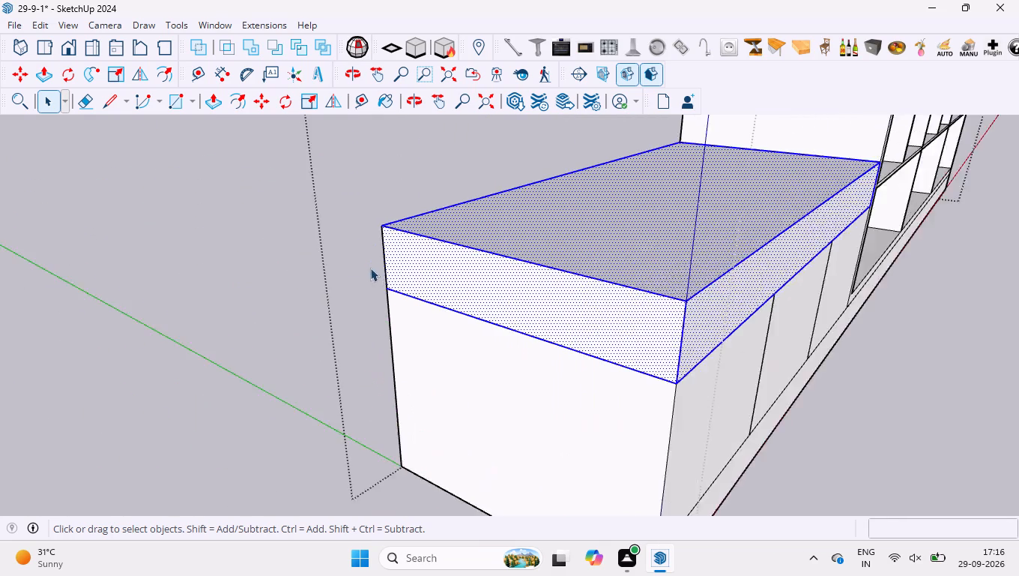
pyautogui.scroll(5, 370, 268)
pyautogui.keyDown('shift'); pyautogui.click(400, 256); pyautogui.keyUp('shift')
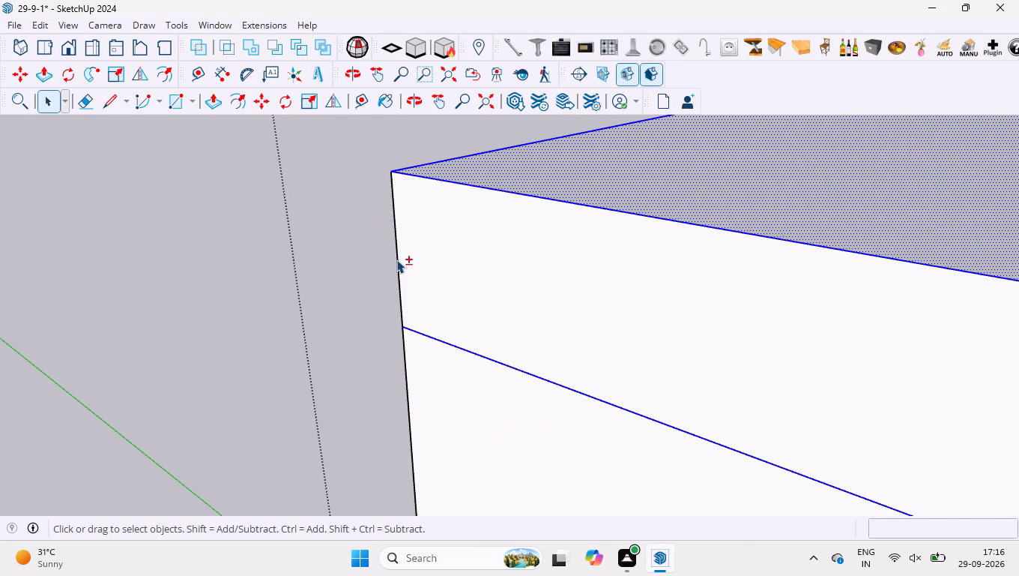
pyautogui.keyDown('shift'); pyautogui.click(396, 259); pyautogui.keyUp('shift')
pyautogui.keyDown('shift'); pyautogui.click(414, 261); pyautogui.keyUp('shift')
pyautogui.scroll(-15, 405, 251)
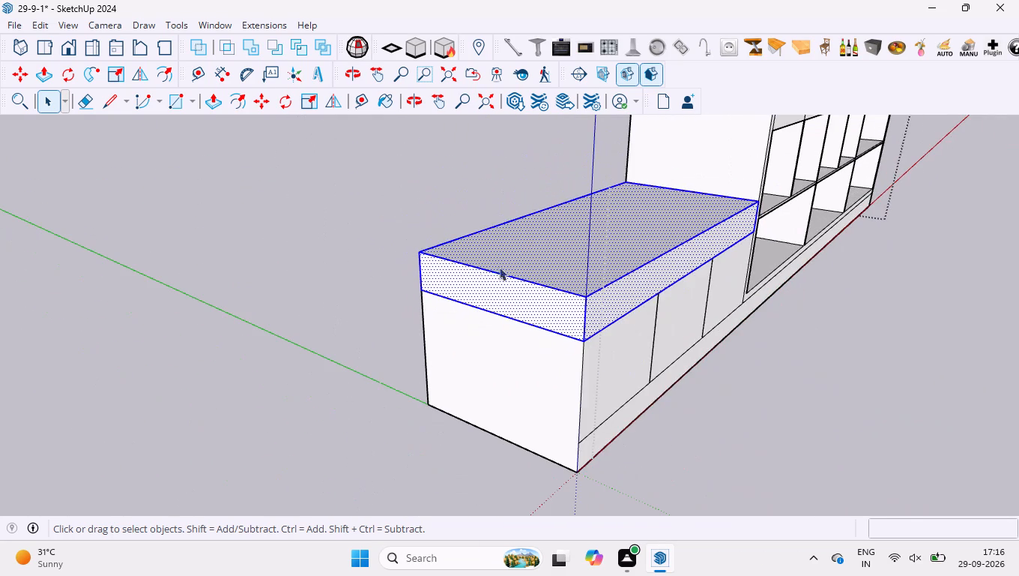
pyautogui.rightClick(539, 271)
pyautogui.click(578, 141)
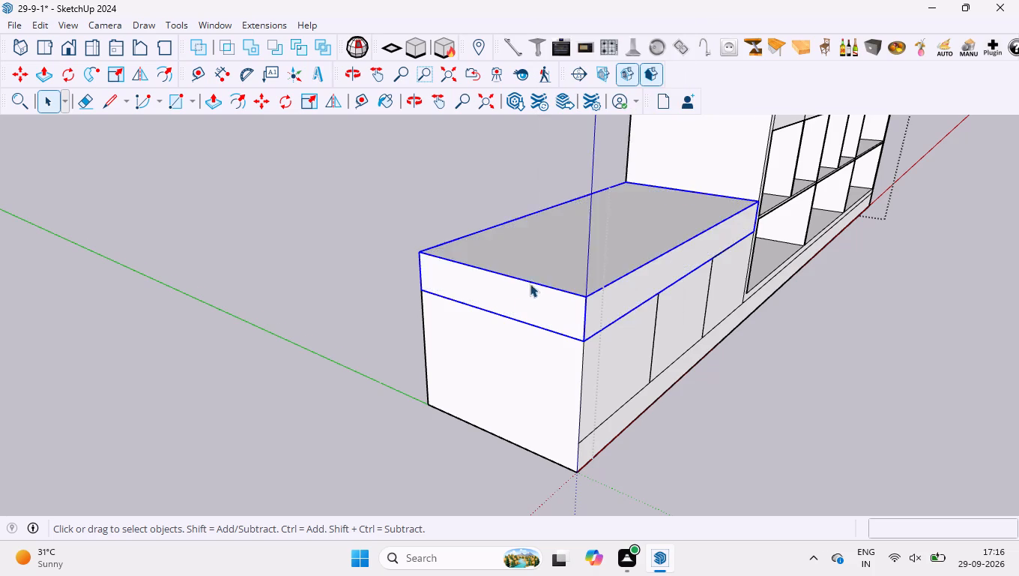
# Open the low cabinet's top band group for editing.
pyautogui.scroll(-4, 524, 300)
pyautogui.scroll(5, 695, 340)
pyautogui.moveTo(687, 340); pyautogui.dragTo(554, 350, button='middle')
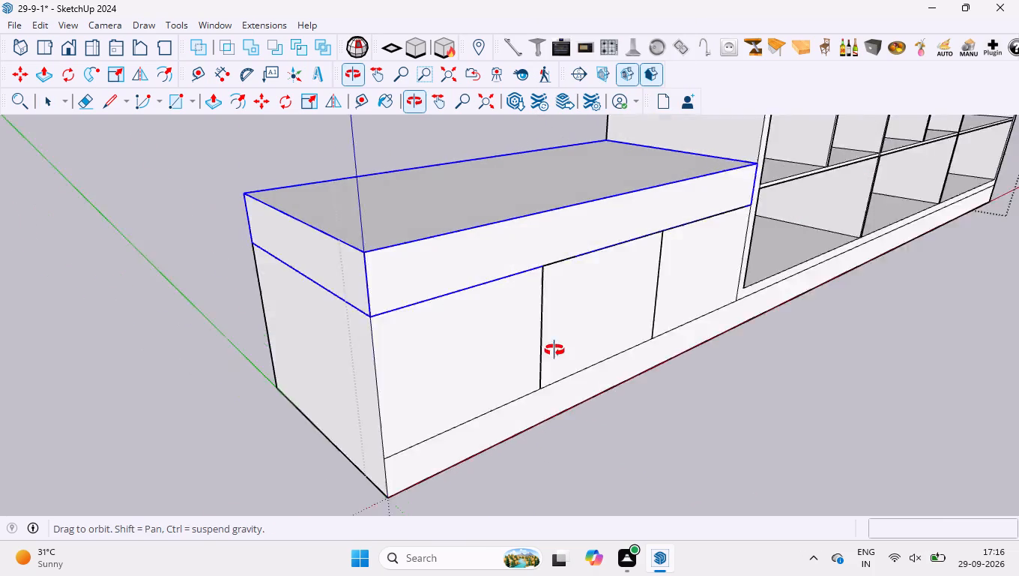
pyautogui.moveTo(554, 350); pyautogui.dragTo(529, 353, button='middle')
pyautogui.scroll(-5, 542, 225)
pyautogui.doubleClick(560, 193)
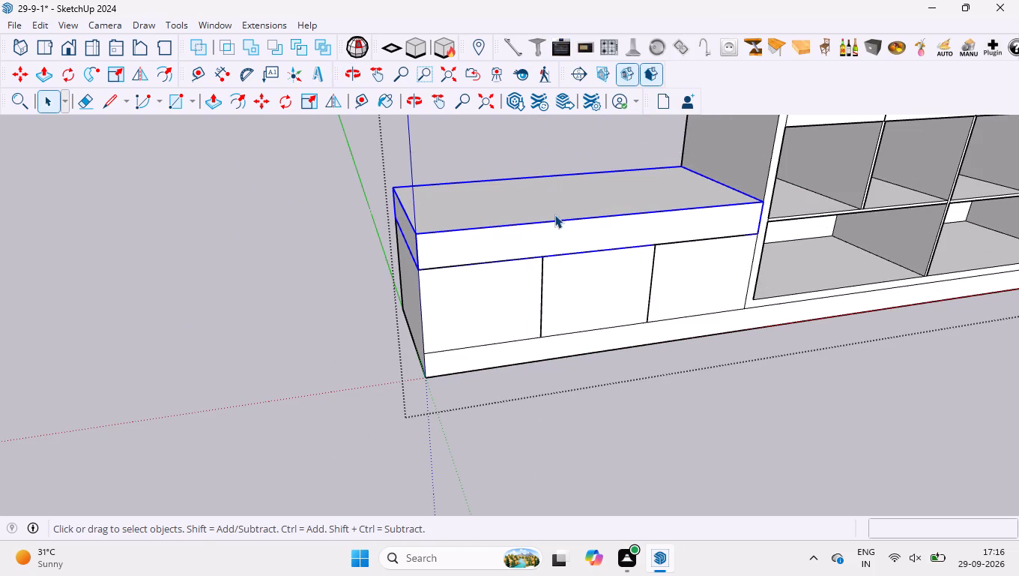
pyautogui.doubleClick(554, 214)
pyautogui.click(551, 234)
pyautogui.doubleClick(552, 231)
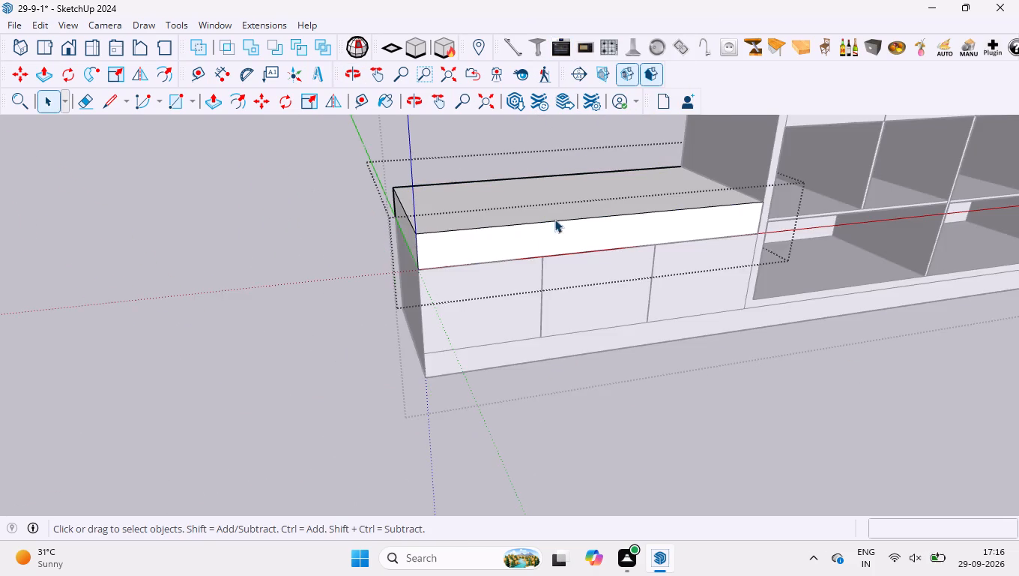
# Paint the top and front faces of the low cabinet's top band with the Stone material Granite Dark Gray.
pyautogui.scroll(3, 552, 176)
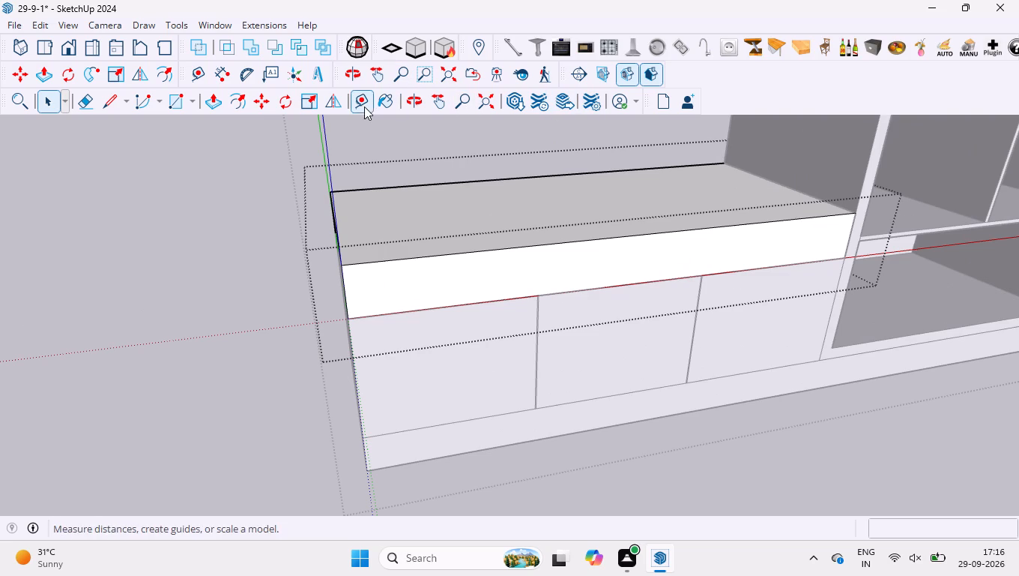
pyautogui.click(381, 97)
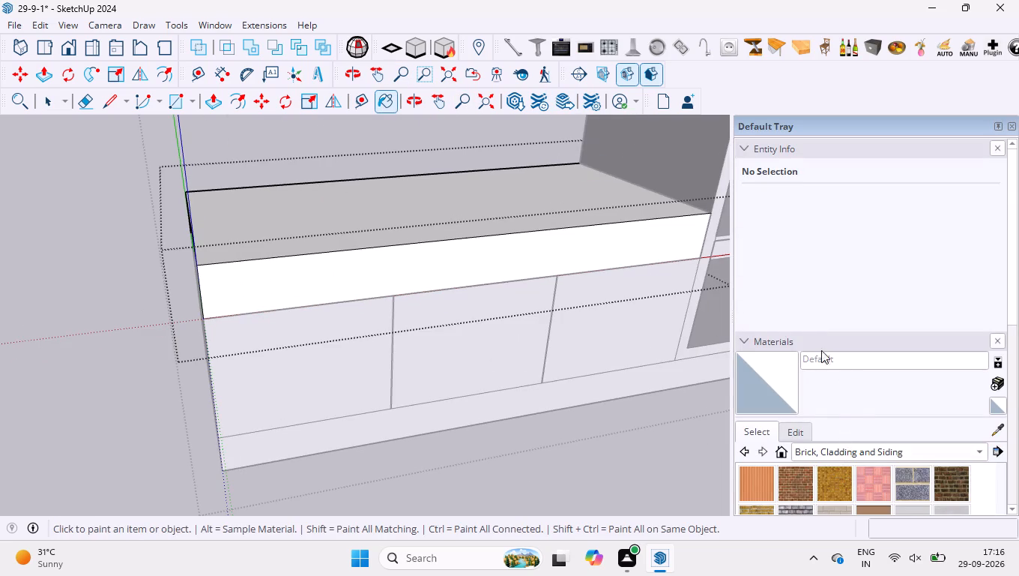
pyautogui.scroll(-4, 808, 300)
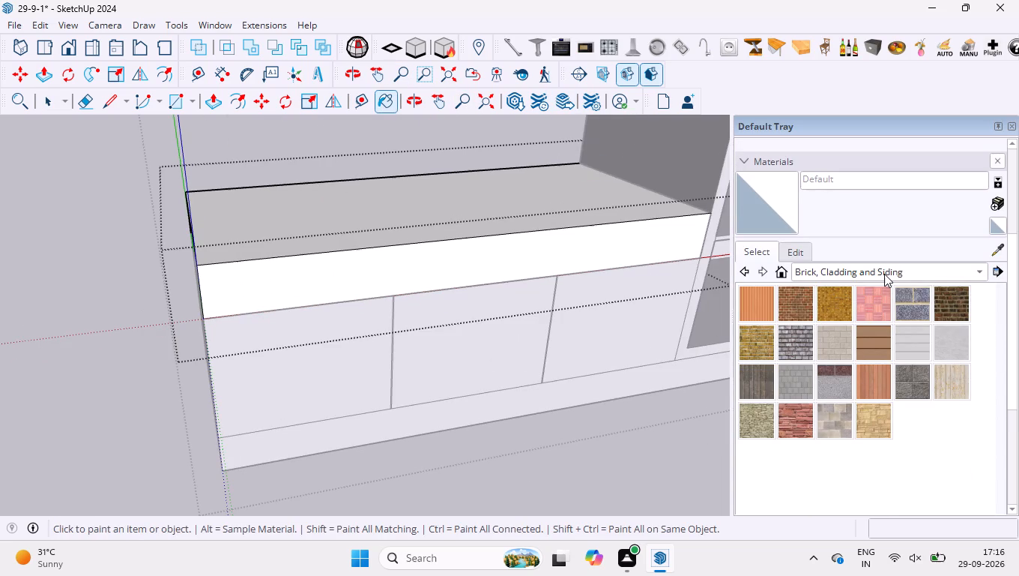
pyautogui.click(884, 273)
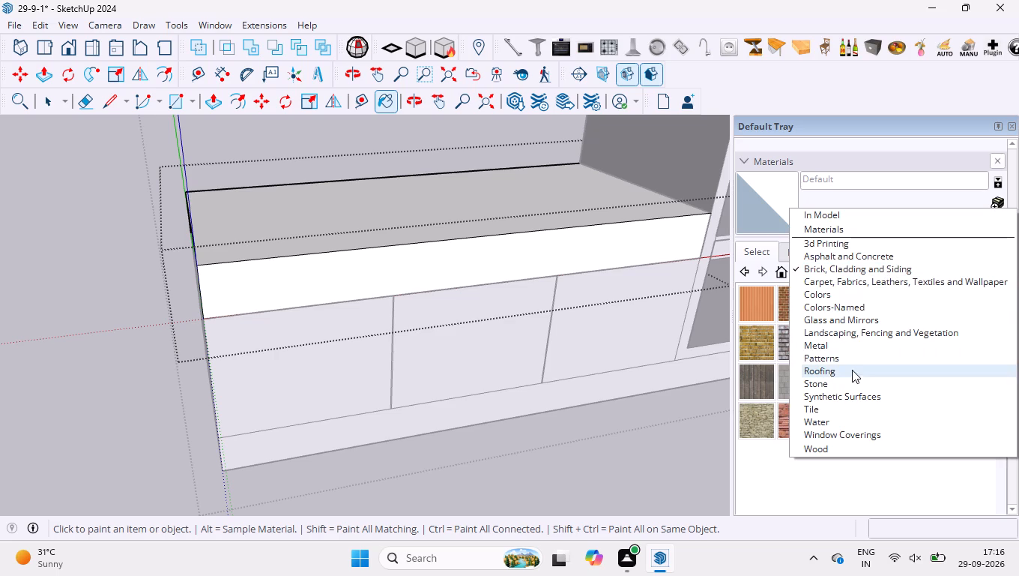
pyautogui.click(824, 385)
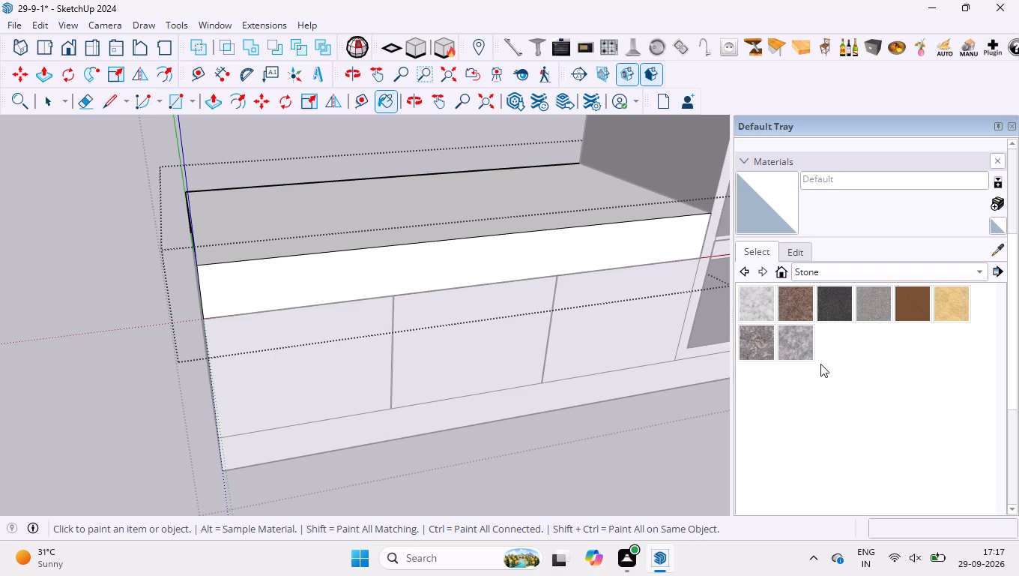
pyautogui.click(840, 306)
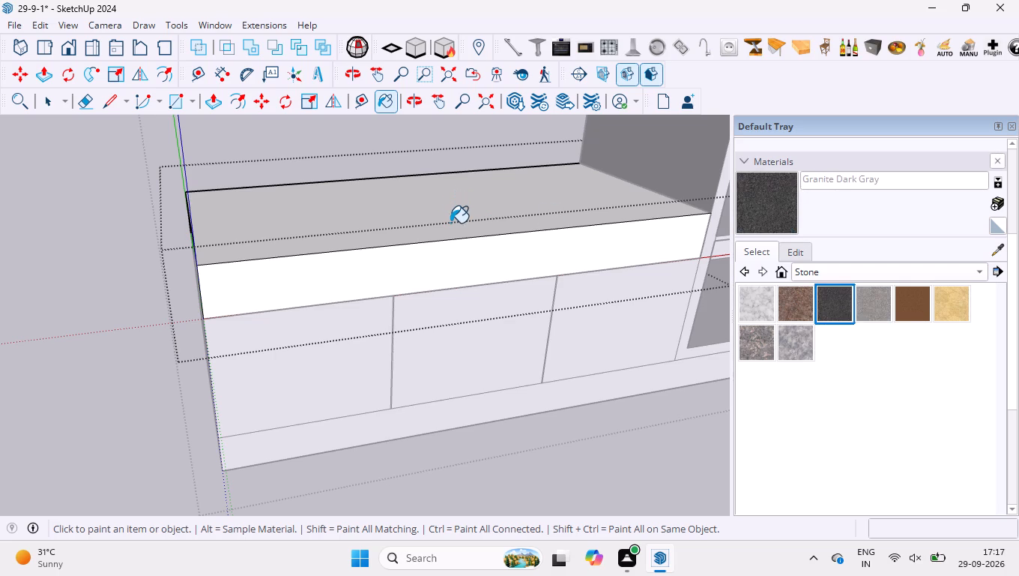
pyautogui.click(451, 222)
pyautogui.click(457, 262)
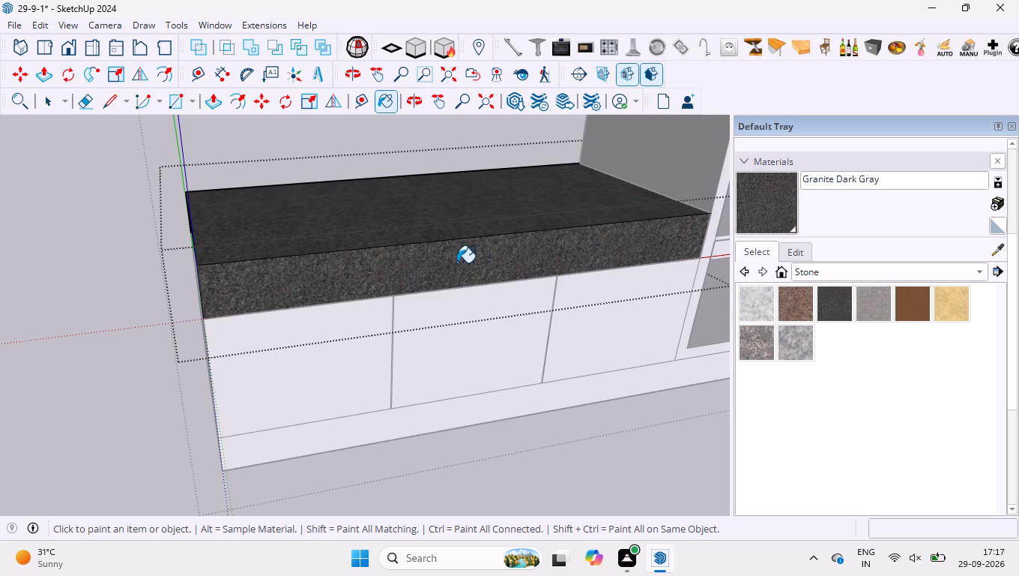
# Paint the top band's exposed end and back face with the same Granite Dark Gray material.
pyautogui.moveTo(444, 265); pyautogui.dragTo(697, 258, button='middle')
pyautogui.scroll(8, 390, 291)
pyautogui.click(383, 280)
pyautogui.scroll(-4, 410, 283)
pyautogui.moveTo(379, 281); pyautogui.dragTo(738, 227, button='middle')
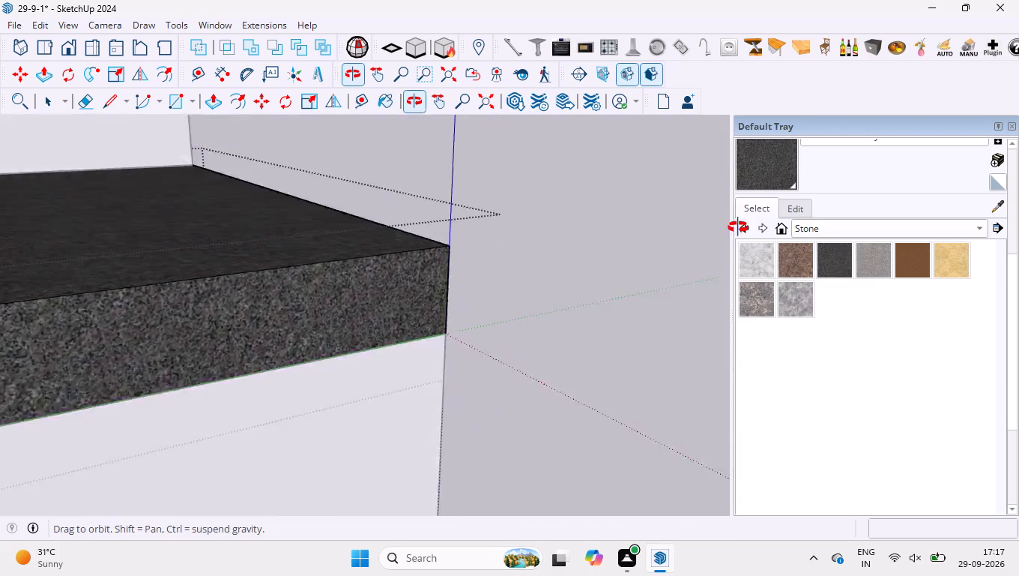
pyautogui.moveTo(738, 227); pyautogui.dragTo(744, 225, button='middle')
pyautogui.scroll(-9, 375, 203)
pyautogui.click(239, 262)
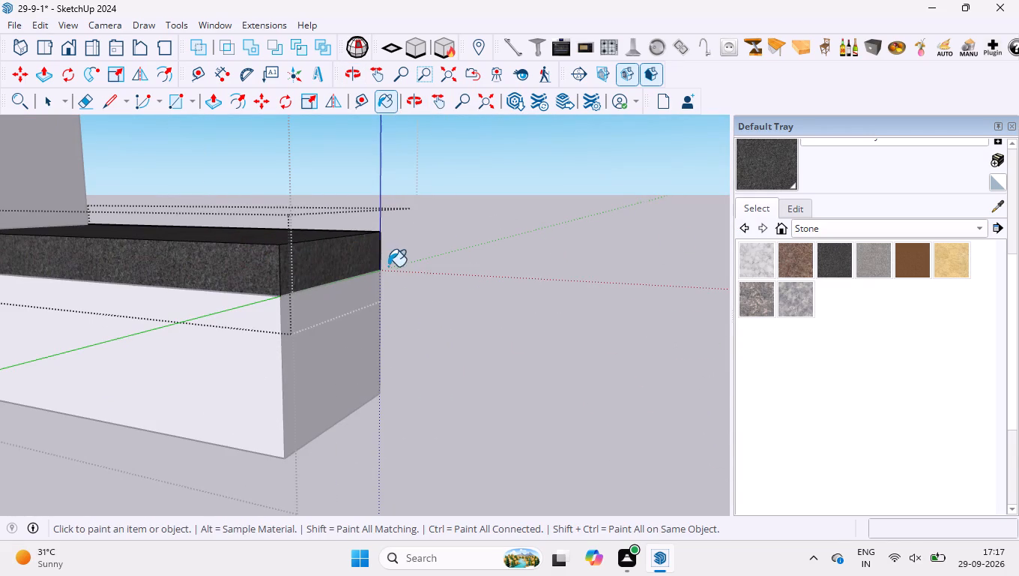
# Finish editing the low cabinet's granite top band group and return to the whole model.
pyautogui.moveTo(392, 260); pyautogui.dragTo(0, 260, button='middle')
pyautogui.scroll(3, 359, 226)
pyautogui.moveTo(483, 265); pyautogui.dragTo(345, 267, button='middle')
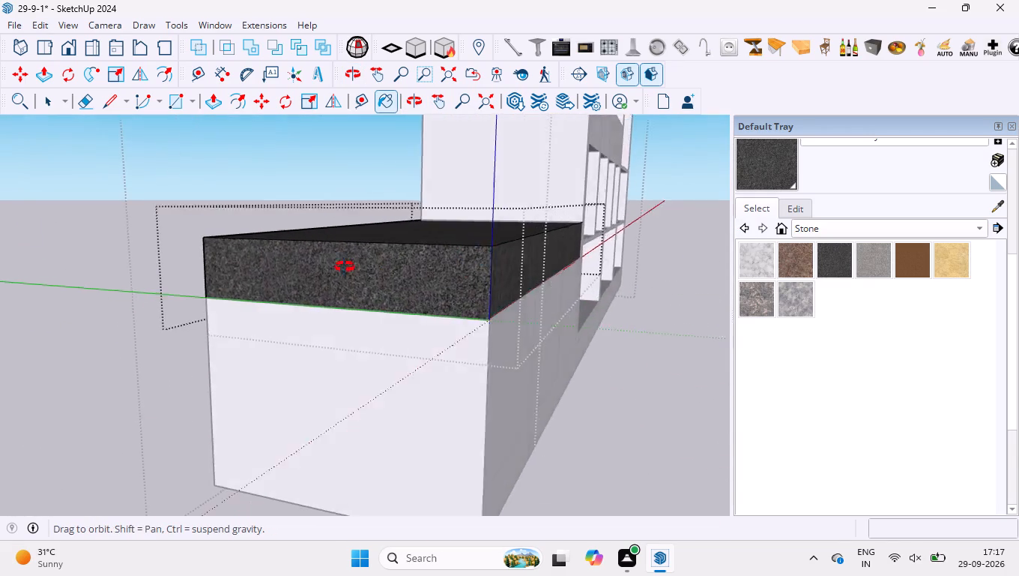
pyautogui.moveTo(345, 267); pyautogui.dragTo(386, 295, button='middle')
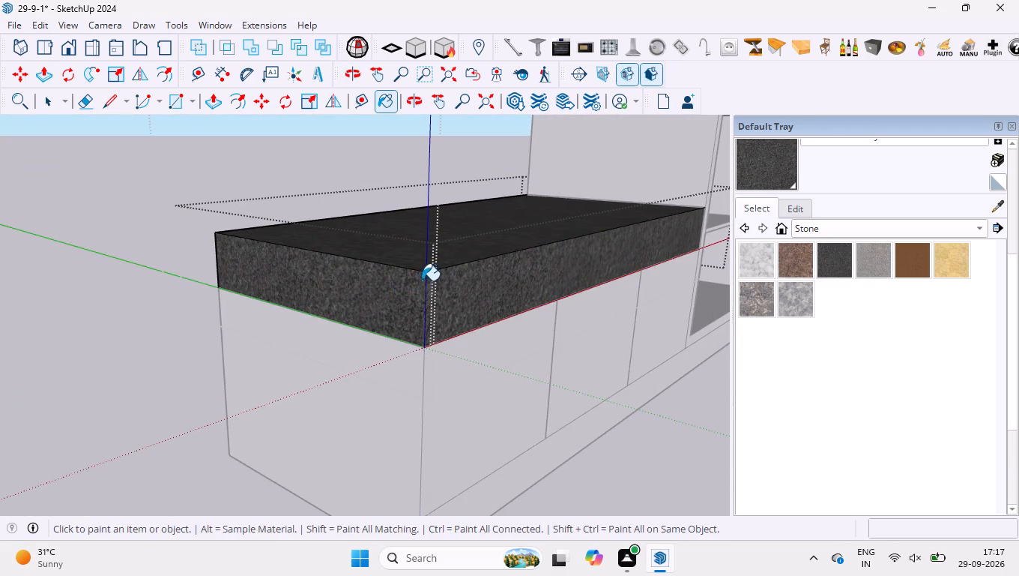
pyautogui.press('space')
pyautogui.click(185, 240)
pyautogui.click(139, 224)
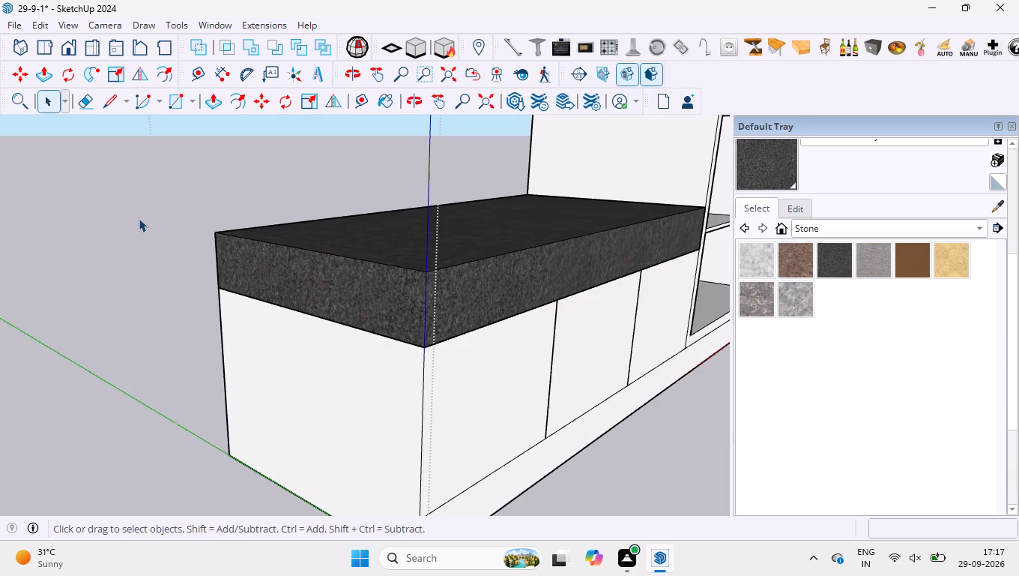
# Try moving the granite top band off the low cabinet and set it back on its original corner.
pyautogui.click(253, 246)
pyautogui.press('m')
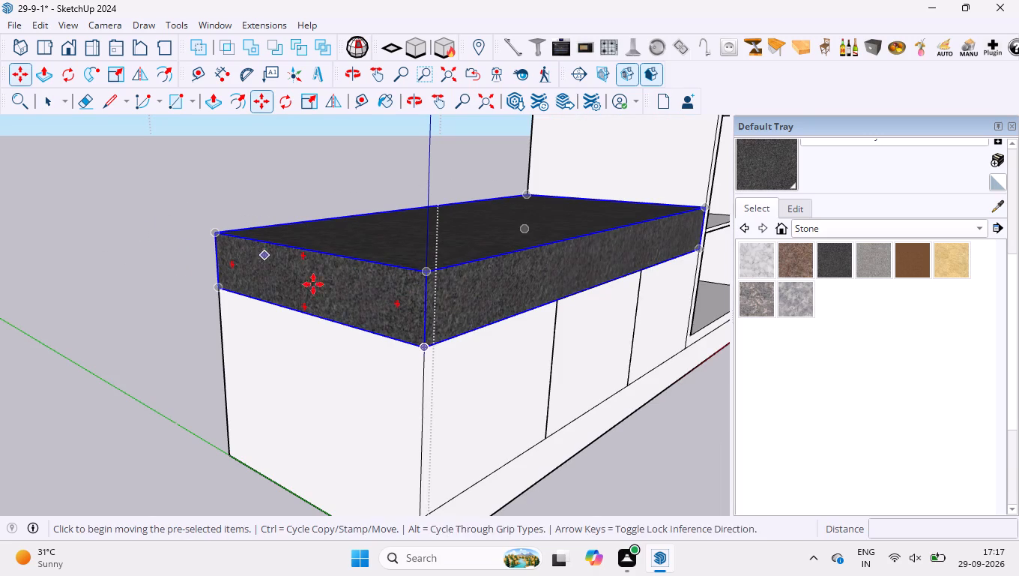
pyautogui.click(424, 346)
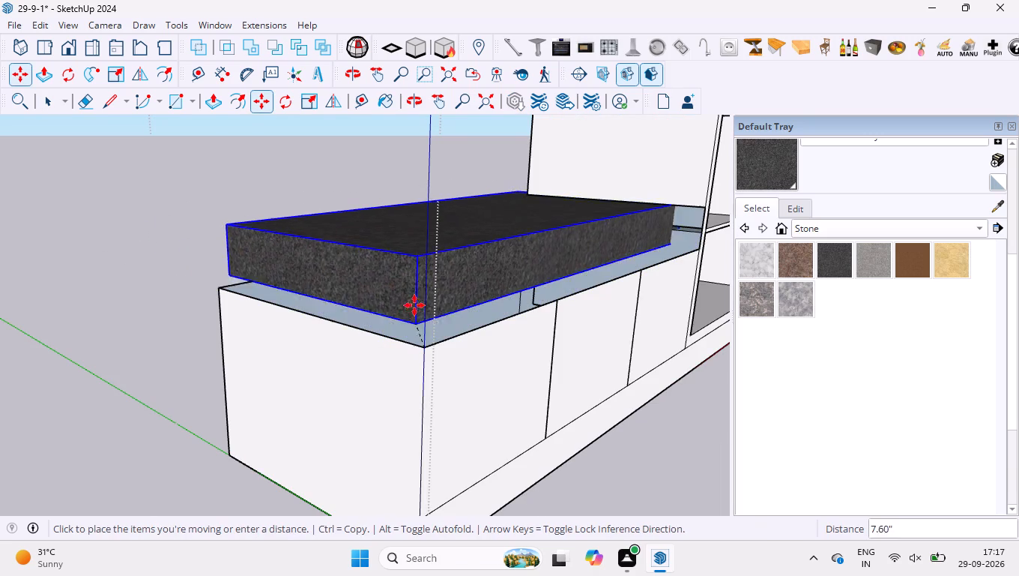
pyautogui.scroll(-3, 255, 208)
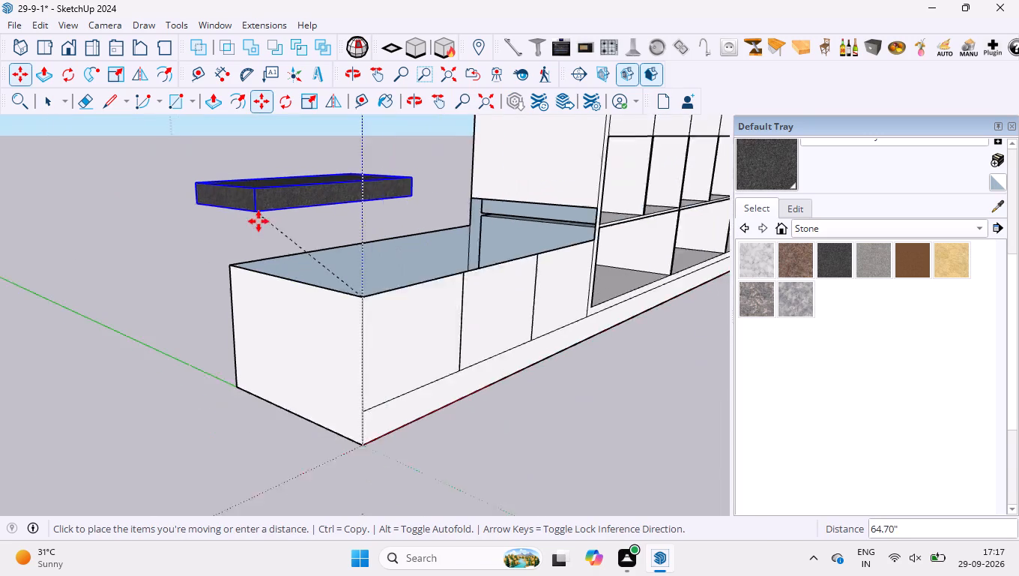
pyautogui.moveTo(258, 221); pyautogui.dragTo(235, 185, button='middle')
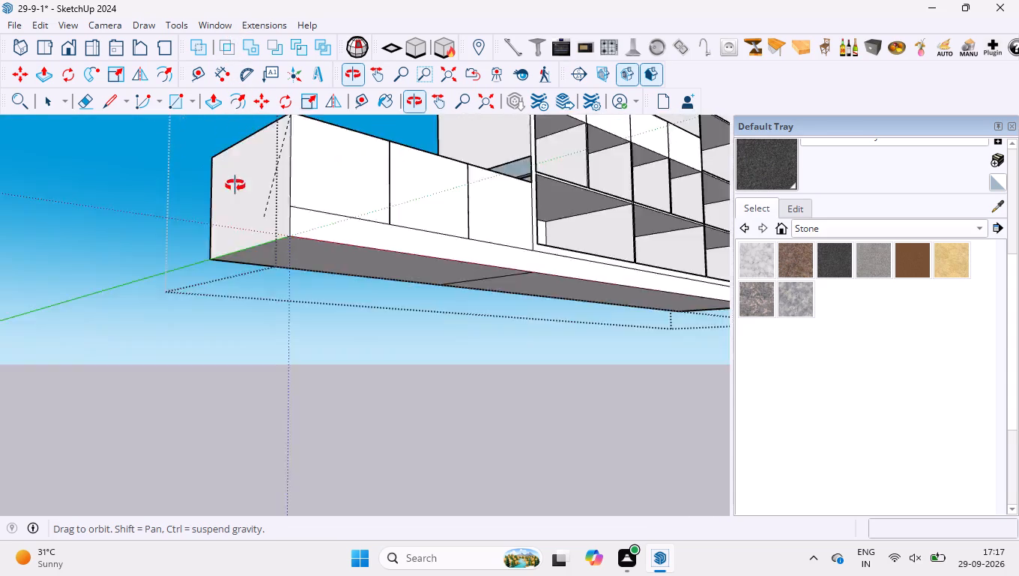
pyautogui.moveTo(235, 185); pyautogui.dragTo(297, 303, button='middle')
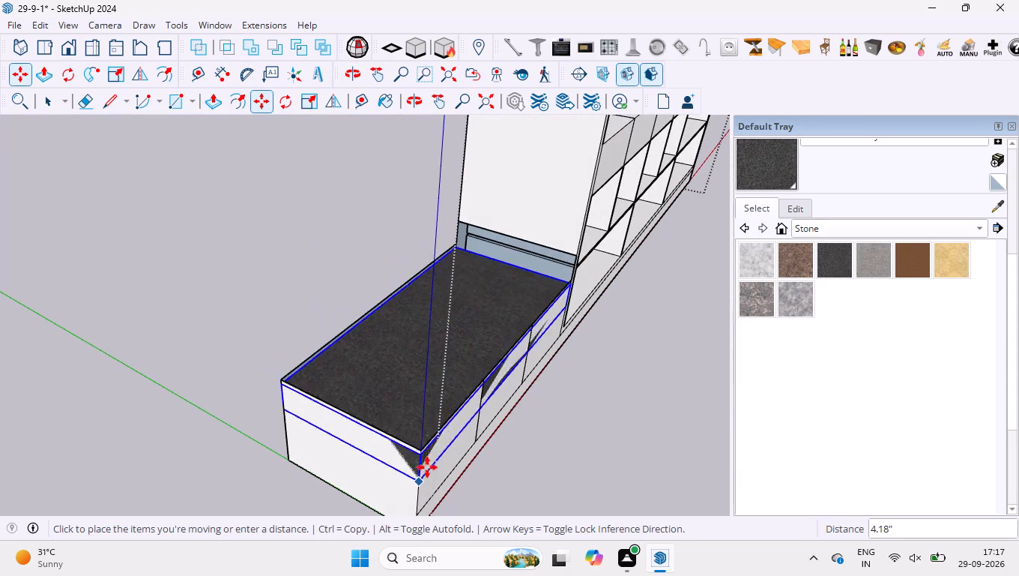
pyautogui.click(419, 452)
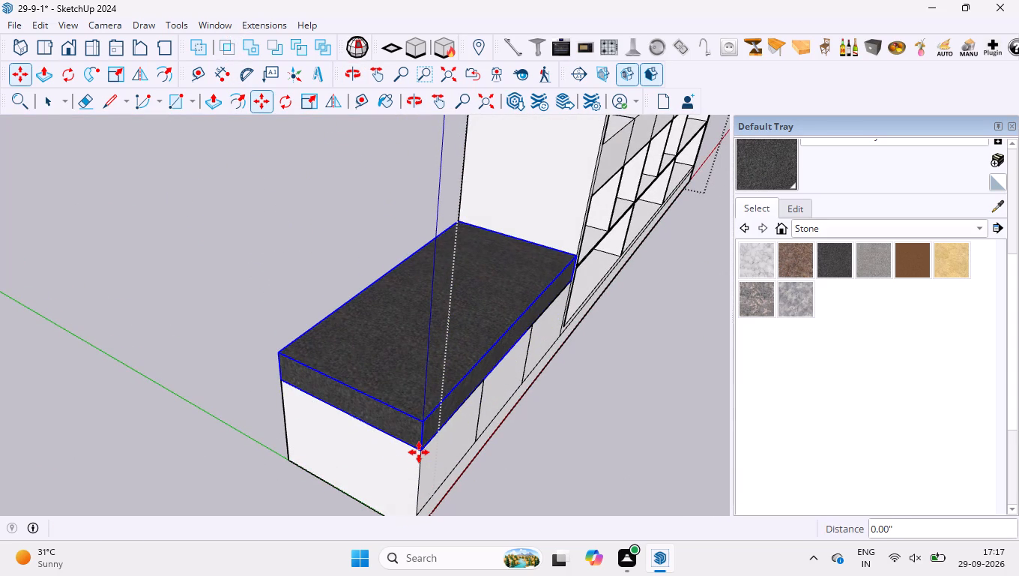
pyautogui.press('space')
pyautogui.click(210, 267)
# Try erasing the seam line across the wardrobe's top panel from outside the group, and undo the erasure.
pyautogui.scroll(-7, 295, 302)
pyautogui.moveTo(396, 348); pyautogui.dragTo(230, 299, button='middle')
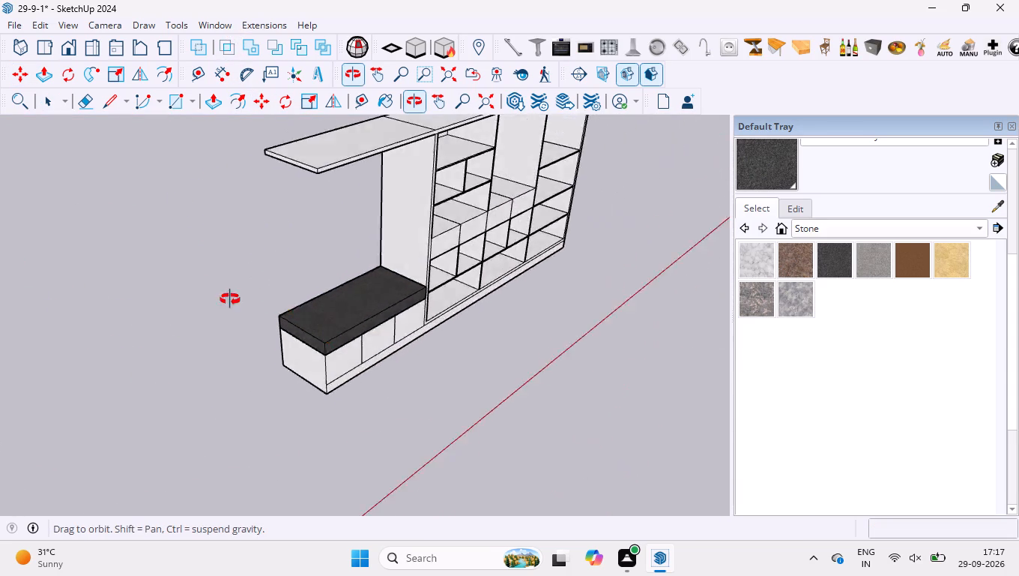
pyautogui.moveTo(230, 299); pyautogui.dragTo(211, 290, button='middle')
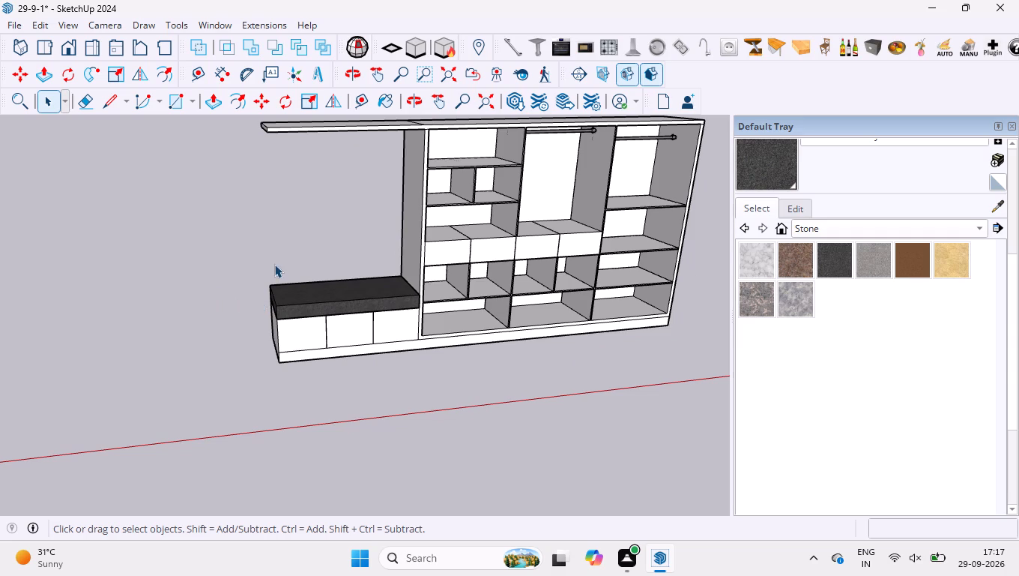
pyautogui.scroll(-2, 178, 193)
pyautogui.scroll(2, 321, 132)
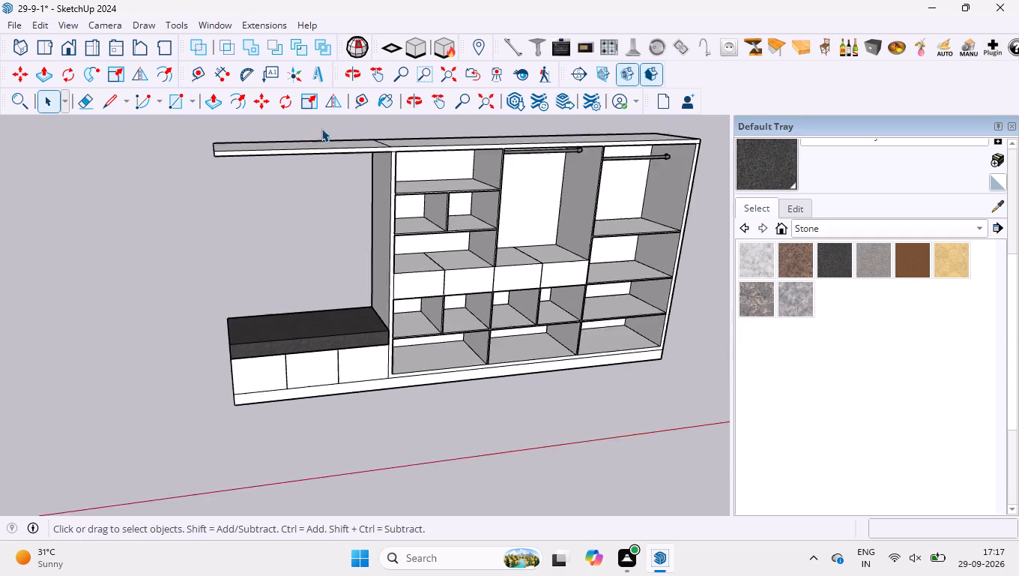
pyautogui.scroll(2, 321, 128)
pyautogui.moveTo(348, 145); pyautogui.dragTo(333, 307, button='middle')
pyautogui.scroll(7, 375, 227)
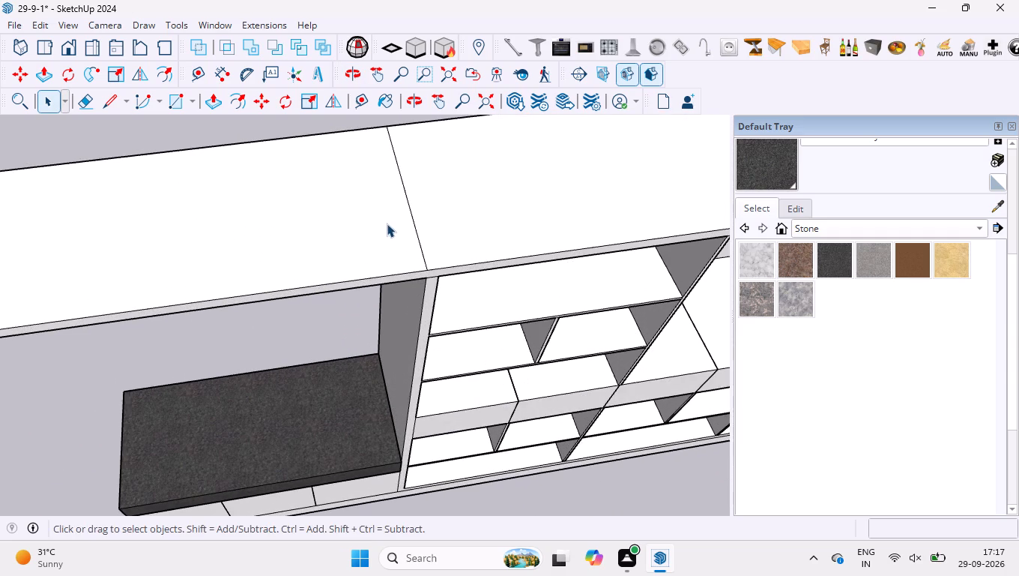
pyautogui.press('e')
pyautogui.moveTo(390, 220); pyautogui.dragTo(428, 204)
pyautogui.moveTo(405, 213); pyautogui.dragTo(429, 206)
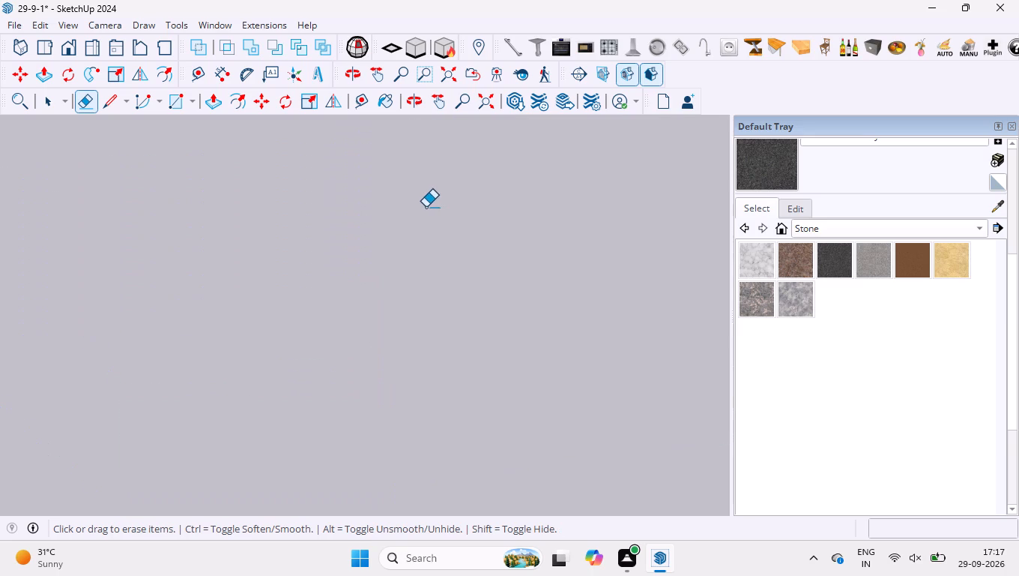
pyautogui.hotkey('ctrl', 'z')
# Open the wardrobe group for editing and erase the seam line across the top panel's upper face.
pyautogui.press('space')
pyautogui.doubleClick(420, 204)
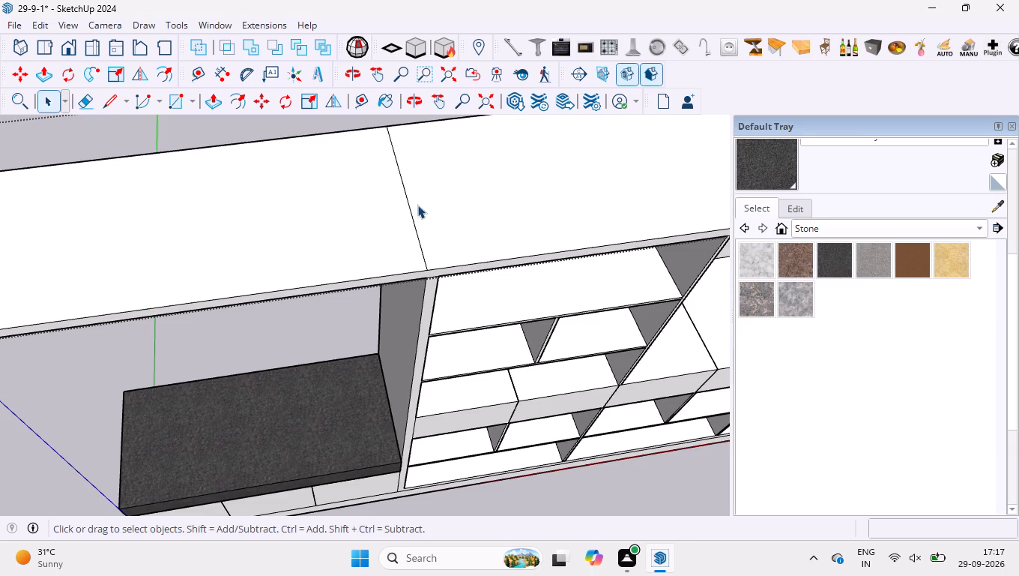
pyautogui.press('e')
pyautogui.moveTo(393, 201); pyautogui.dragTo(419, 196)
# Erase the short seam line on the top panel's back edge, above the side panel beside the low cabinet.
pyautogui.scroll(-3, 417, 196)
pyautogui.moveTo(414, 214); pyautogui.dragTo(426, 34, button='middle')
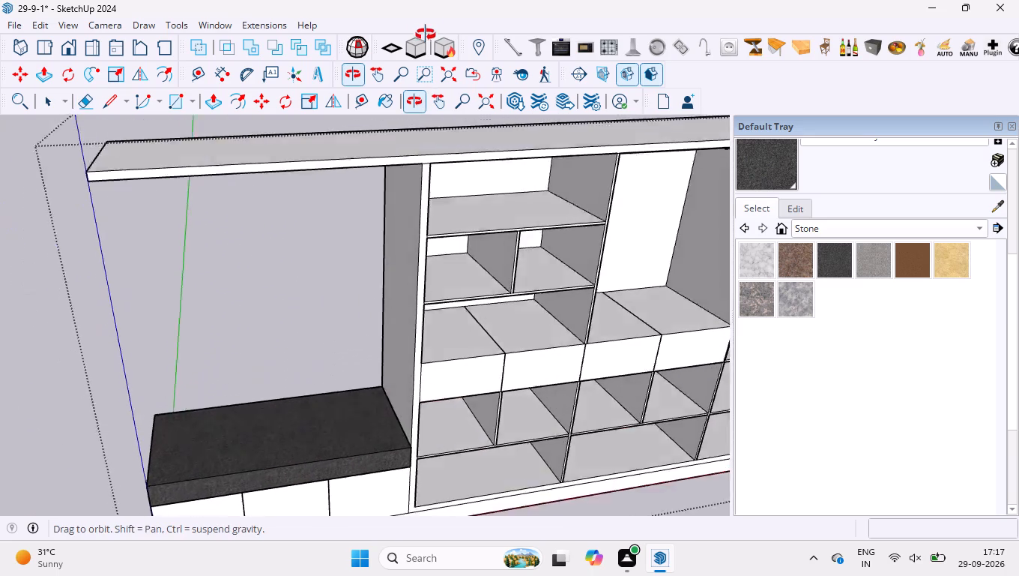
pyautogui.moveTo(426, 34); pyautogui.dragTo(946, 160, button='middle')
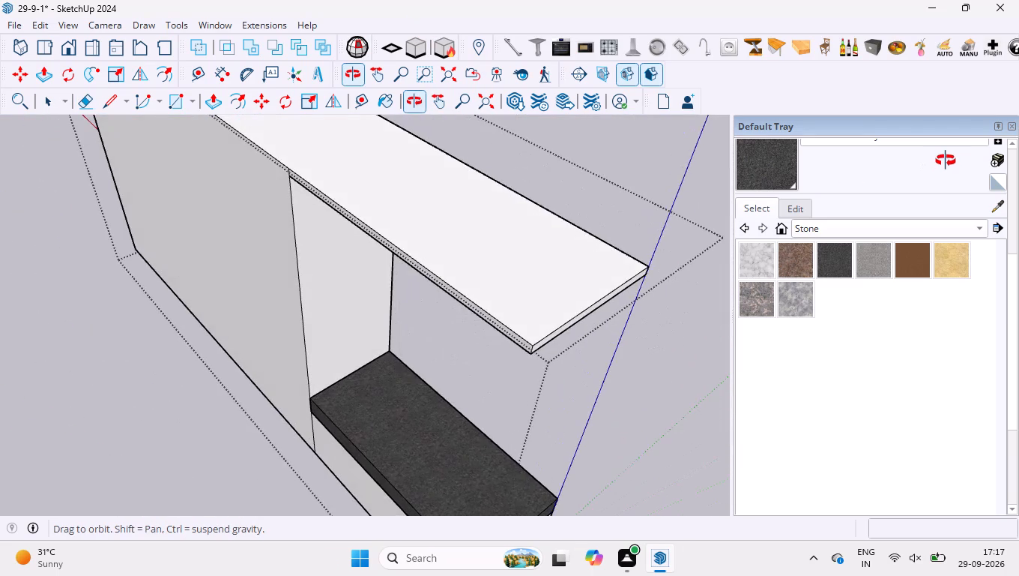
pyautogui.moveTo(946, 160); pyautogui.dragTo(937, 168, button='middle')
pyautogui.scroll(3, 370, 202)
pyautogui.moveTo(274, 196); pyautogui.dragTo(480, 85, button='middle')
pyautogui.scroll(14, 33, 328)
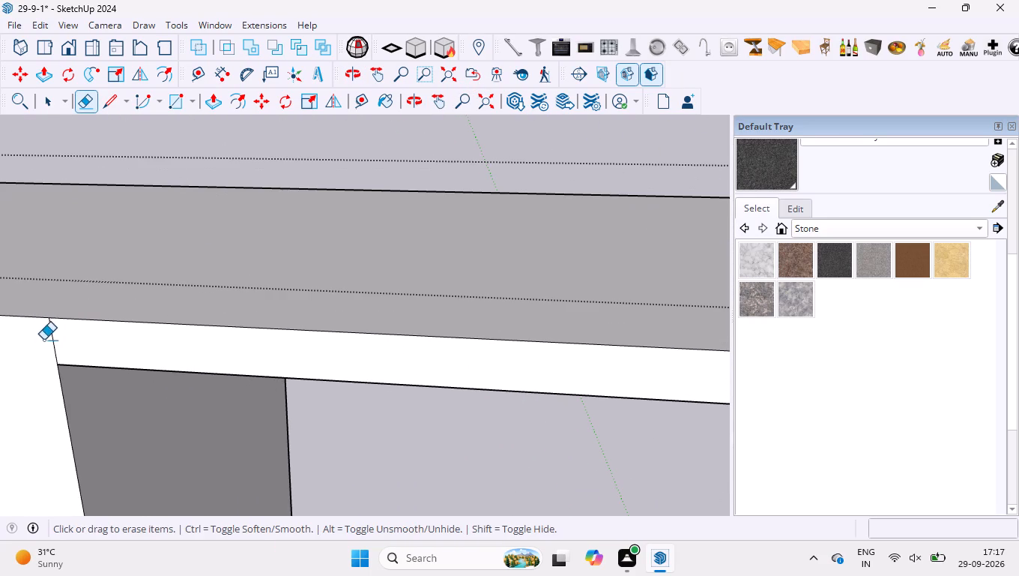
pyautogui.moveTo(43, 338); pyautogui.dragTo(77, 340)
# Paint the upper shelf in the bay beside the low cabinet with the brown Stone material, covering its top, front edge and underside.
pyautogui.scroll(-20, 98, 308)
pyautogui.scroll(-1, 98, 308)
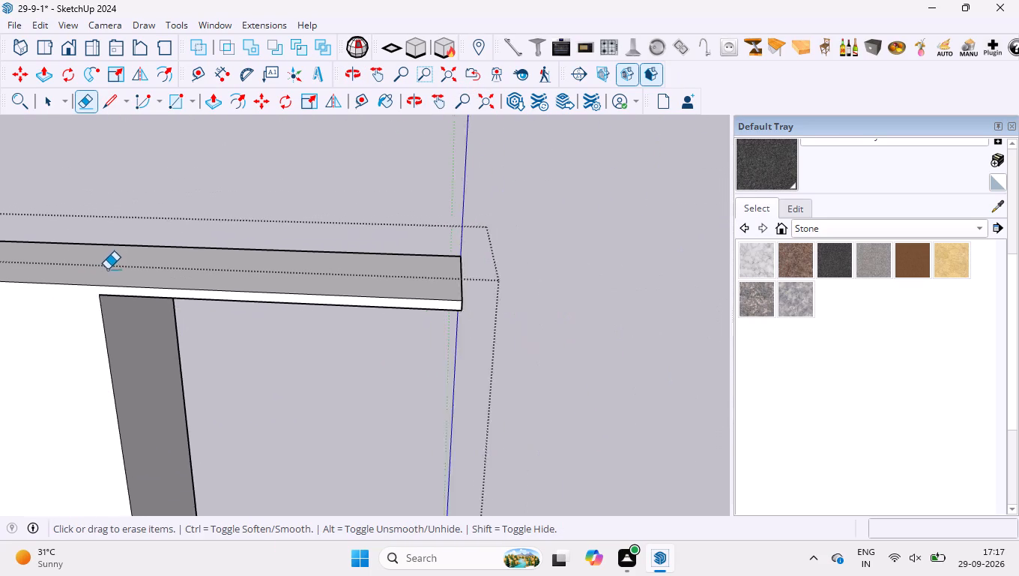
pyautogui.scroll(-2, 107, 269)
pyautogui.moveTo(315, 242); pyautogui.dragTo(0, 235, button='middle')
pyautogui.scroll(-4, 457, 228)
pyautogui.moveTo(473, 248); pyautogui.dragTo(136, 239, button='middle')
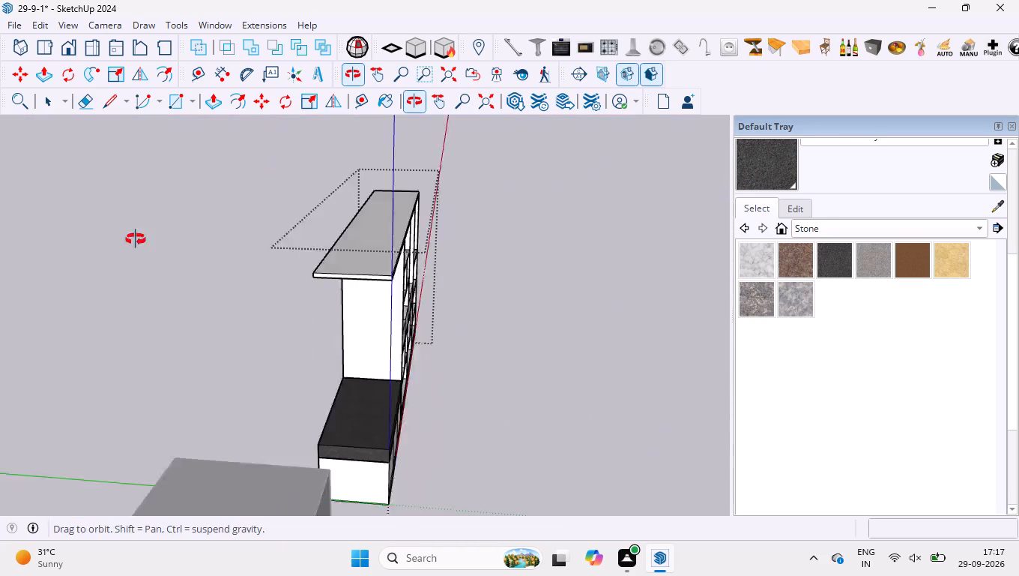
pyautogui.moveTo(136, 239); pyautogui.dragTo(0, 175, button='middle')
pyautogui.scroll(3, 375, 208)
pyautogui.scroll(-4, 272, 175)
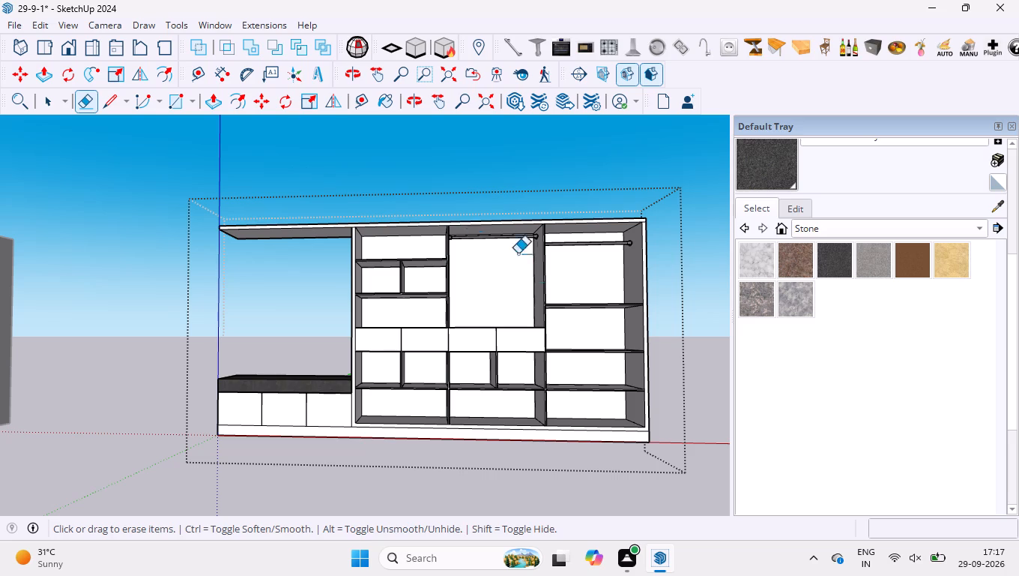
pyautogui.press('space')
pyautogui.scroll(-4, 410, 320)
pyautogui.moveTo(409, 320); pyautogui.dragTo(441, 384, button='middle')
pyautogui.scroll(12, 426, 289)
pyautogui.scroll(2, 346, 302)
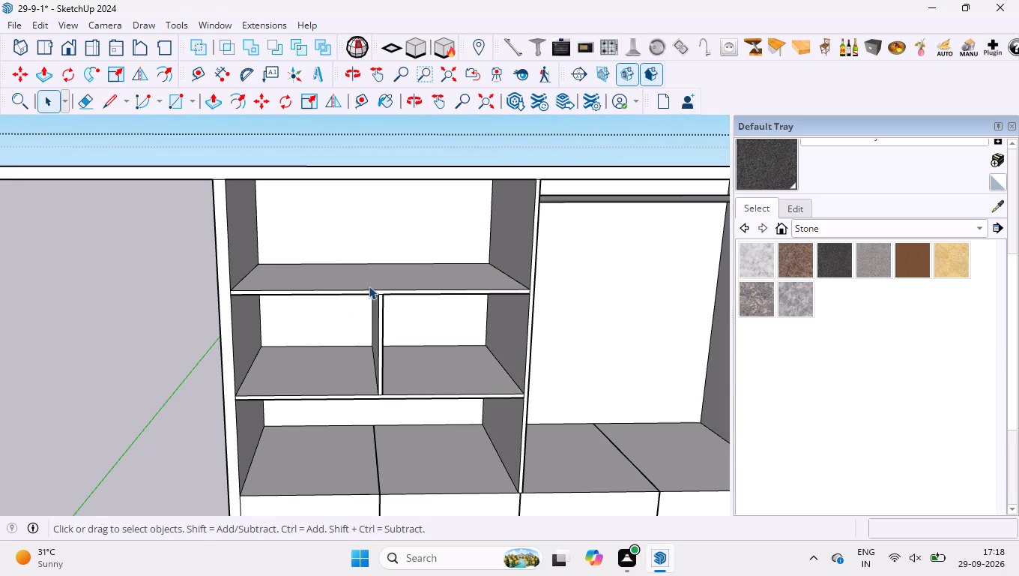
pyautogui.click(914, 262)
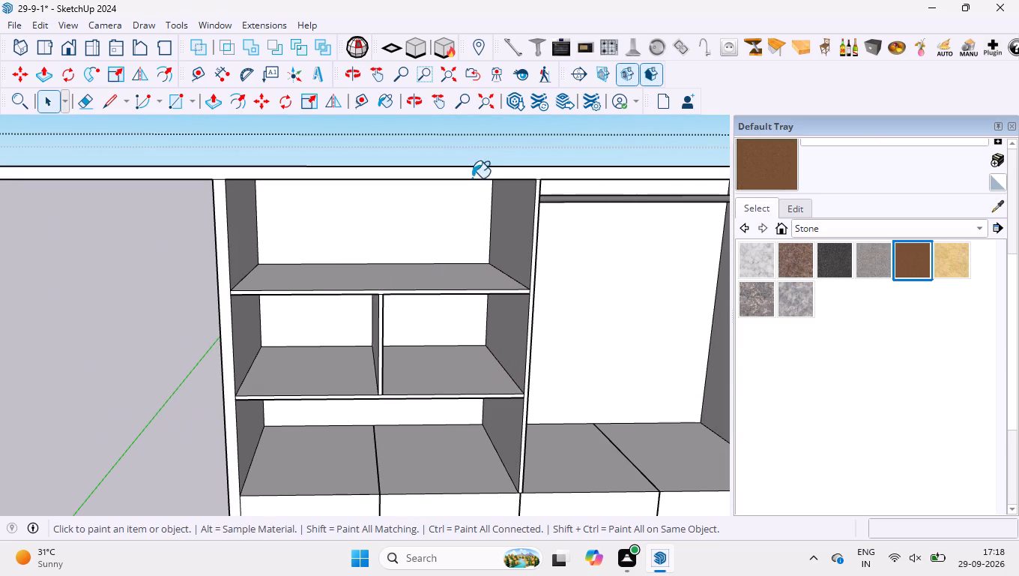
pyautogui.click(400, 268)
pyautogui.scroll(8, 397, 292)
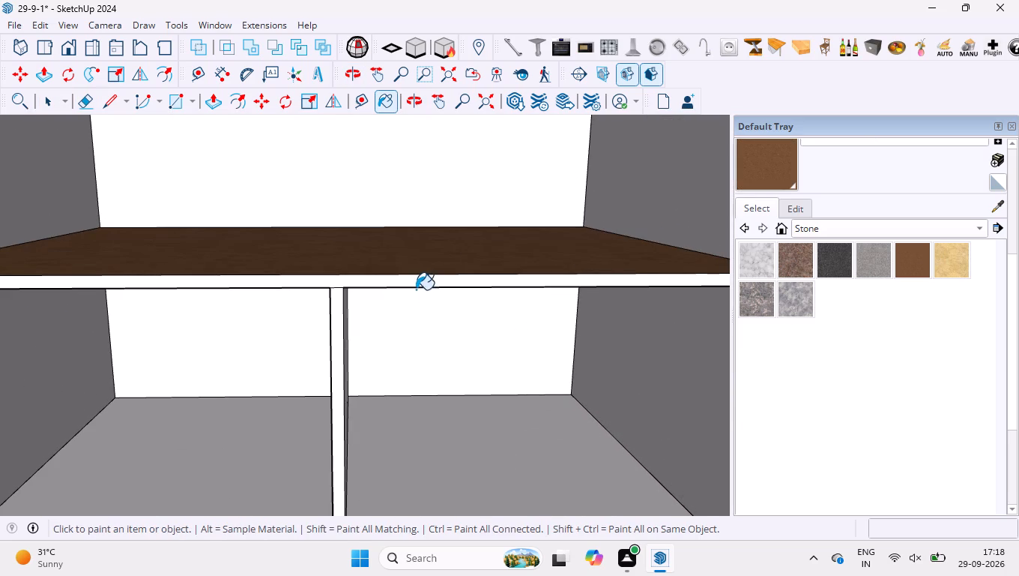
pyautogui.click(419, 286)
pyautogui.moveTo(372, 298); pyautogui.dragTo(394, 180, button='middle')
pyautogui.scroll(1, 379, 256)
pyautogui.click(458, 161)
pyautogui.click(305, 151)
# Paint both sides and the front edge of the small divider below that shelf with the same brown Stone material.
pyautogui.click(371, 183)
pyautogui.click(381, 193)
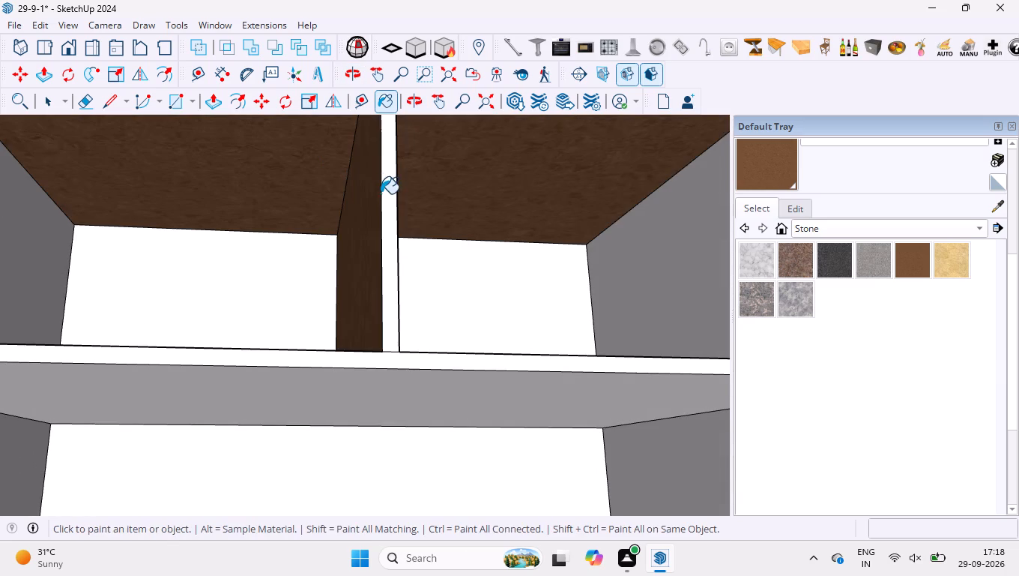
pyautogui.click(396, 202)
pyautogui.click(392, 207)
pyautogui.scroll(1, 399, 206)
pyautogui.moveTo(394, 208); pyautogui.dragTo(300, 224, button='middle')
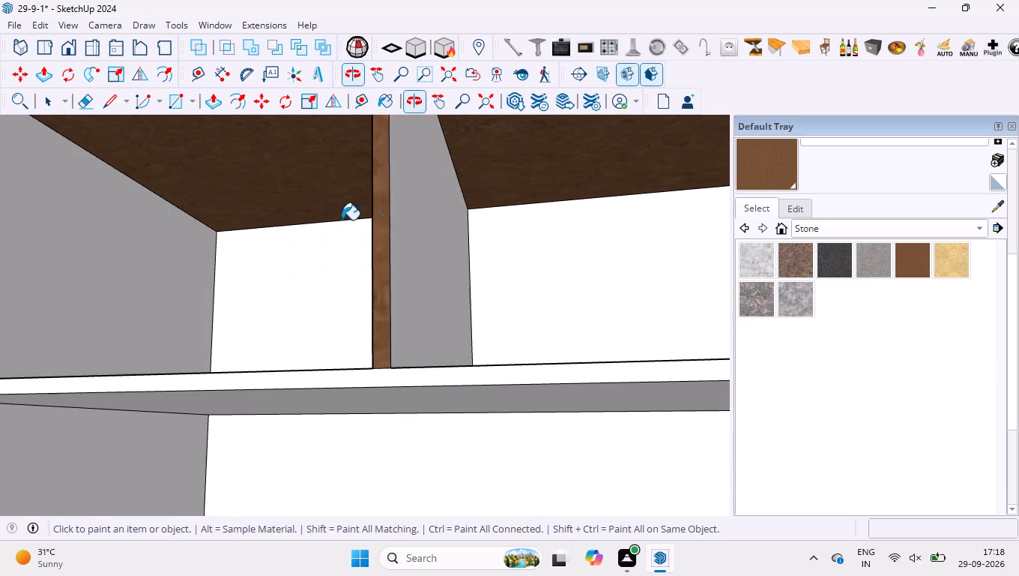
pyautogui.click(414, 226)
# Paint the shelf beneath the divider in the same brown material, covering its front edge, both top faces and underside.
pyautogui.click(393, 376)
pyautogui.moveTo(401, 292); pyautogui.dragTo(409, 346, button='middle')
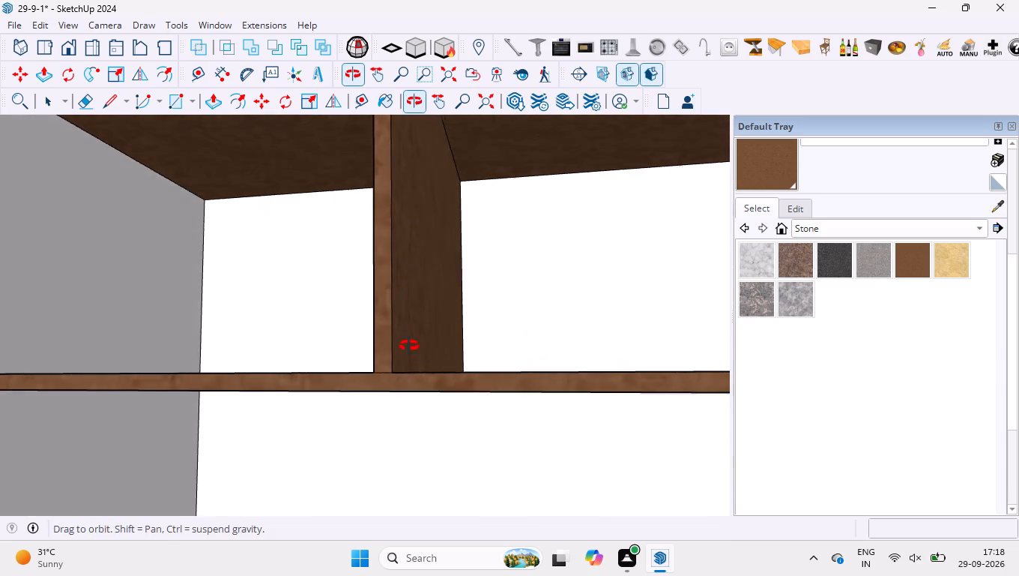
pyautogui.moveTo(409, 346); pyautogui.dragTo(414, 382, button='middle')
pyautogui.click(322, 352)
pyautogui.click(450, 348)
pyautogui.scroll(-5, 467, 337)
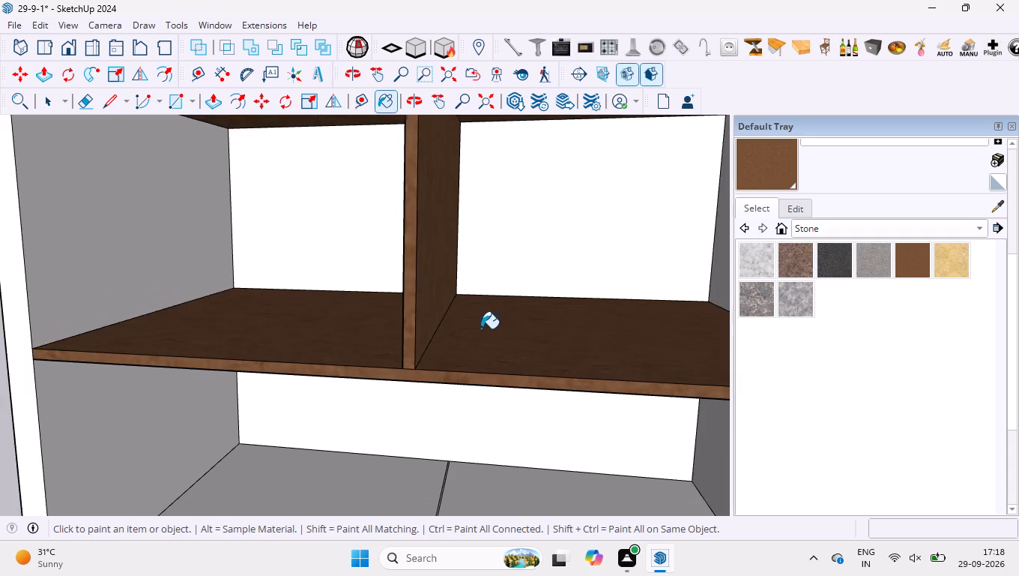
pyautogui.scroll(-9, 481, 328)
pyautogui.moveTo(483, 327); pyautogui.dragTo(511, 172, button='middle')
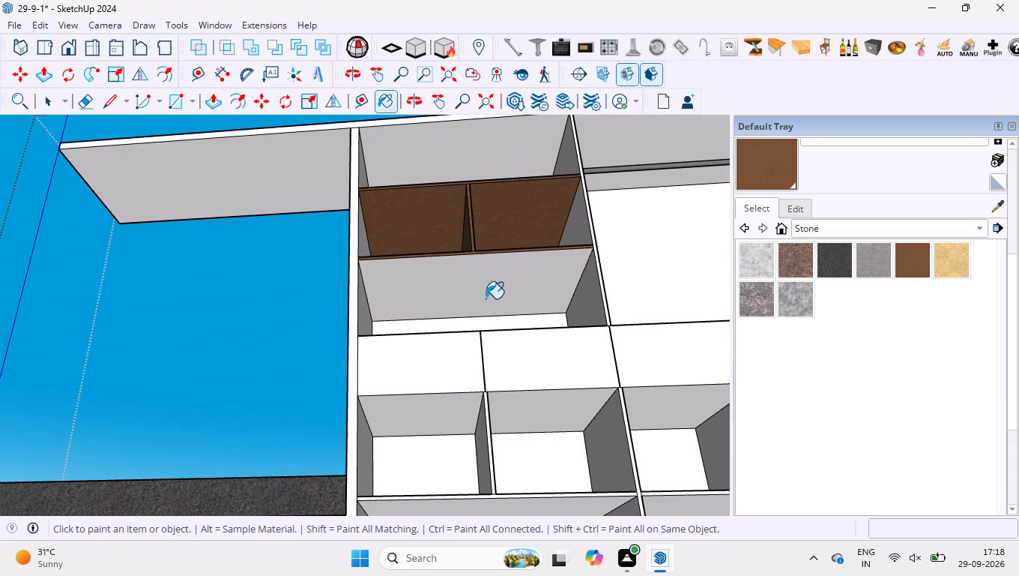
pyautogui.click(487, 295)
# Paint the upper shelf in the bay farthest from the low cabinet with the brown Stone material, covering its top, front edge and underside.
pyautogui.scroll(2, 662, 376)
pyautogui.moveTo(558, 311); pyautogui.dragTo(539, 434, button='middle')
pyautogui.scroll(-4, 445, 345)
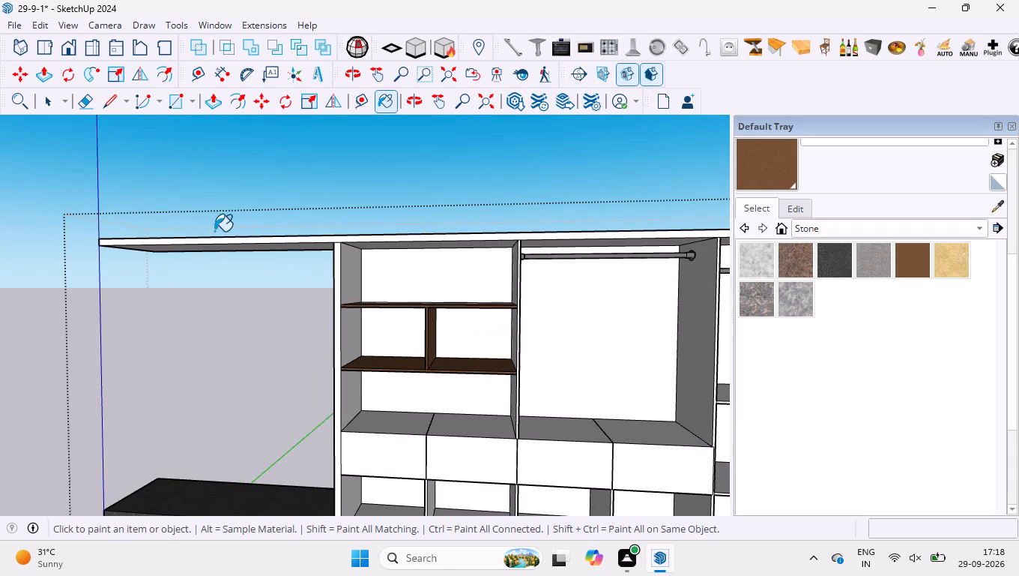
pyautogui.scroll(3, 399, 304)
pyautogui.scroll(-8, 404, 273)
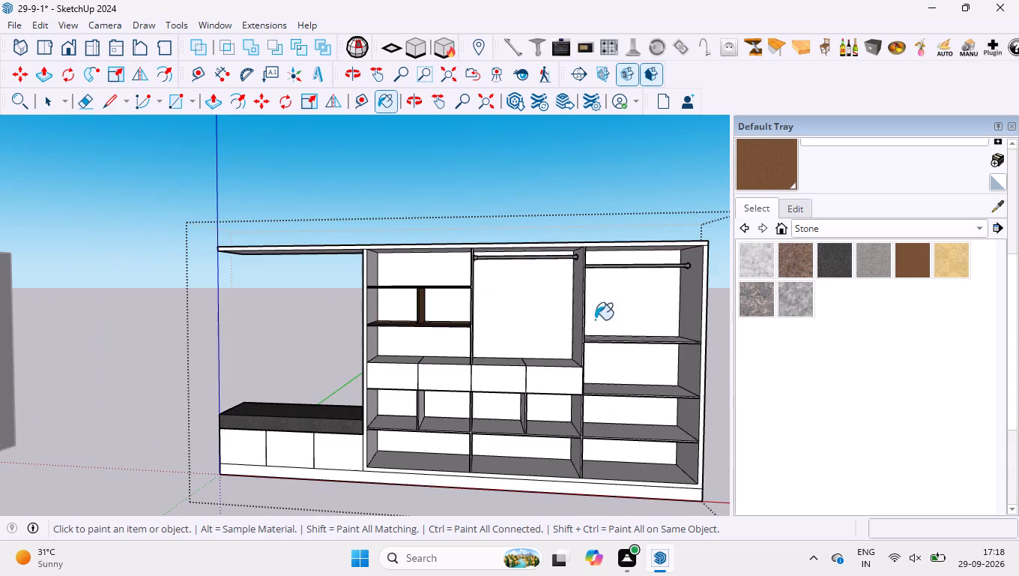
pyautogui.scroll(3, 668, 322)
pyautogui.click(626, 349)
pyautogui.scroll(2, 626, 356)
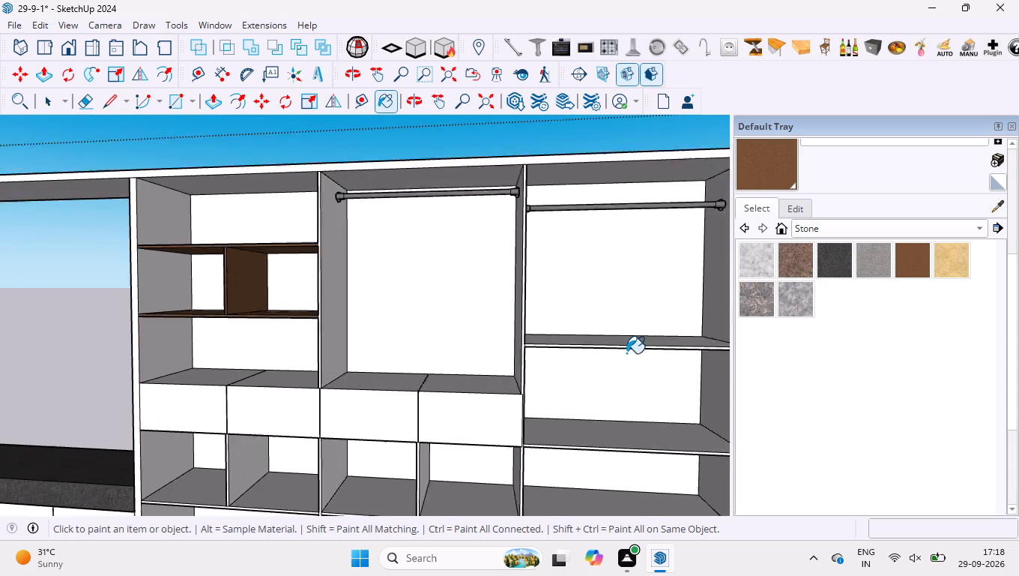
pyautogui.scroll(11, 626, 353)
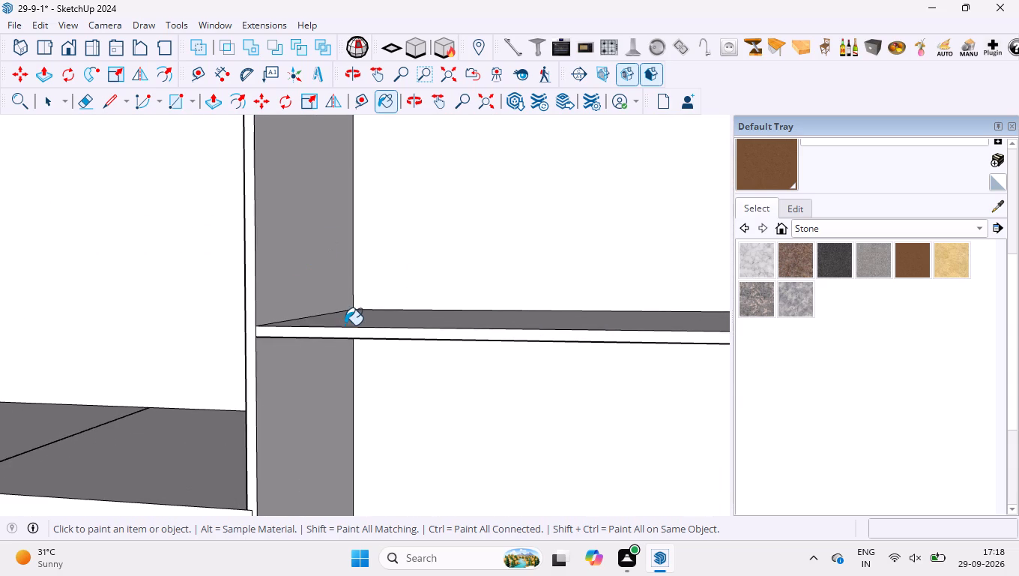
pyautogui.click(346, 324)
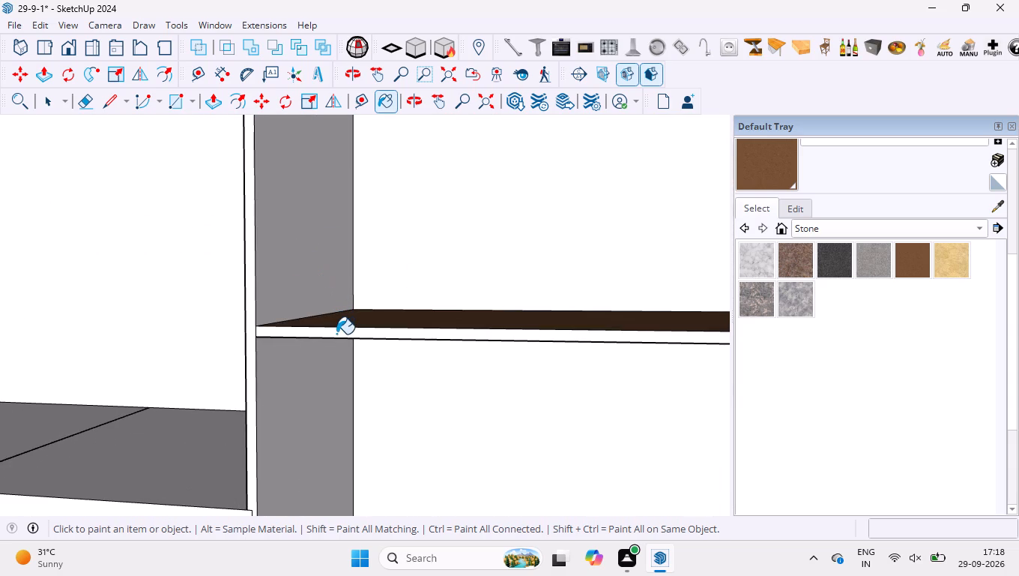
pyautogui.click(336, 334)
pyautogui.scroll(-3, 337, 317)
pyautogui.moveTo(363, 336); pyautogui.dragTo(420, 220, button='middle')
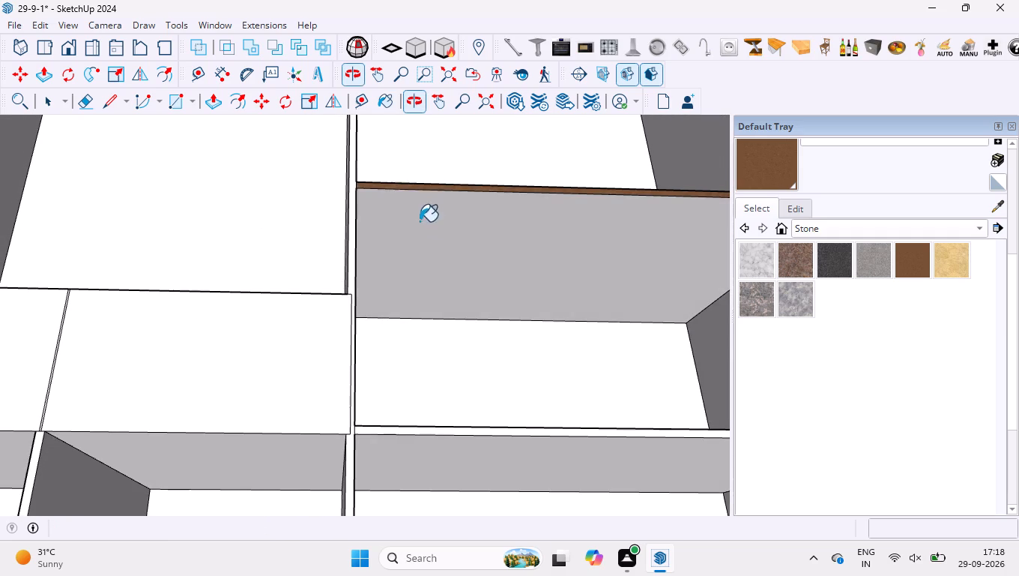
pyautogui.click(459, 229)
# Paint the undersides and front edges of the two shelves below it in the same bay with the brown Stone material.
pyautogui.scroll(-5, 414, 212)
pyautogui.click(518, 379)
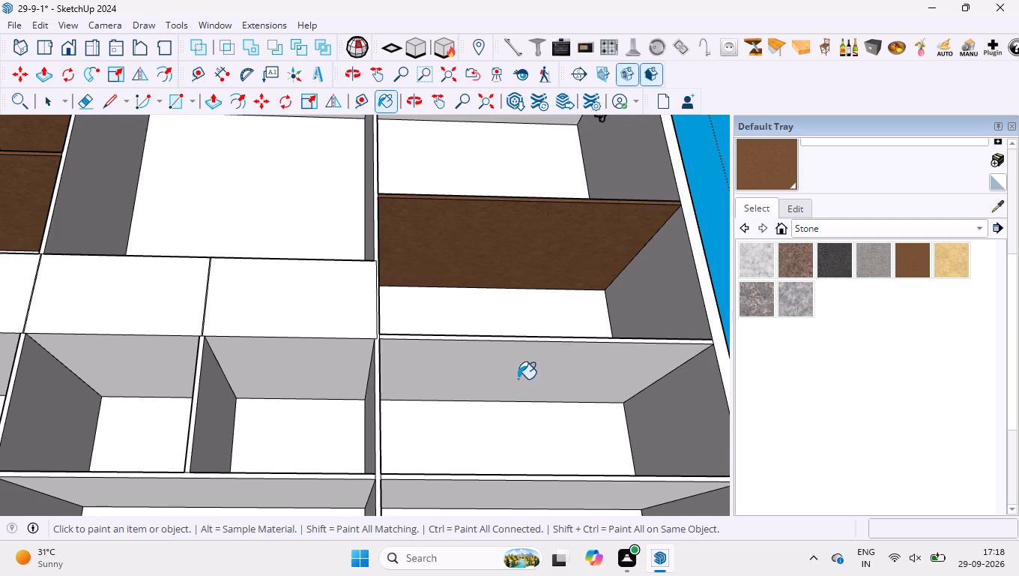
pyautogui.scroll(14, 517, 344)
pyautogui.click(519, 331)
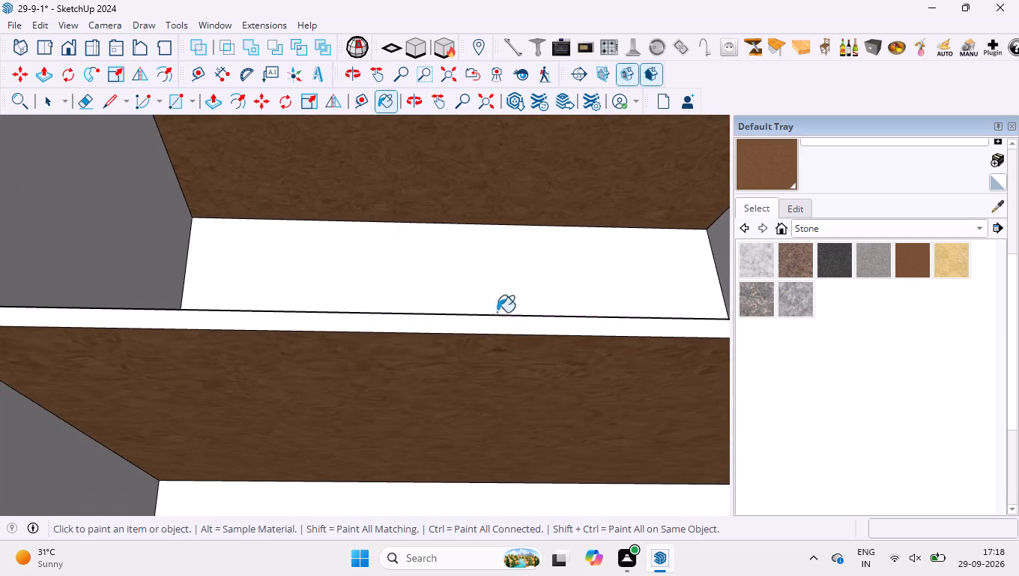
pyautogui.scroll(-11, 484, 295)
pyautogui.scroll(7, 497, 471)
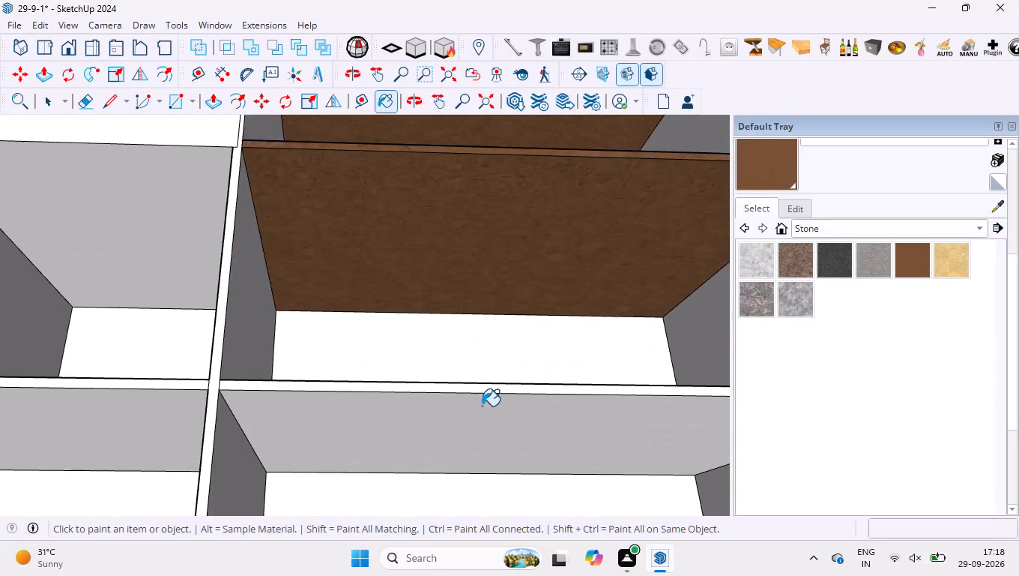
pyautogui.scroll(5, 482, 406)
pyautogui.click(495, 380)
pyautogui.click(487, 418)
pyautogui.click(494, 373)
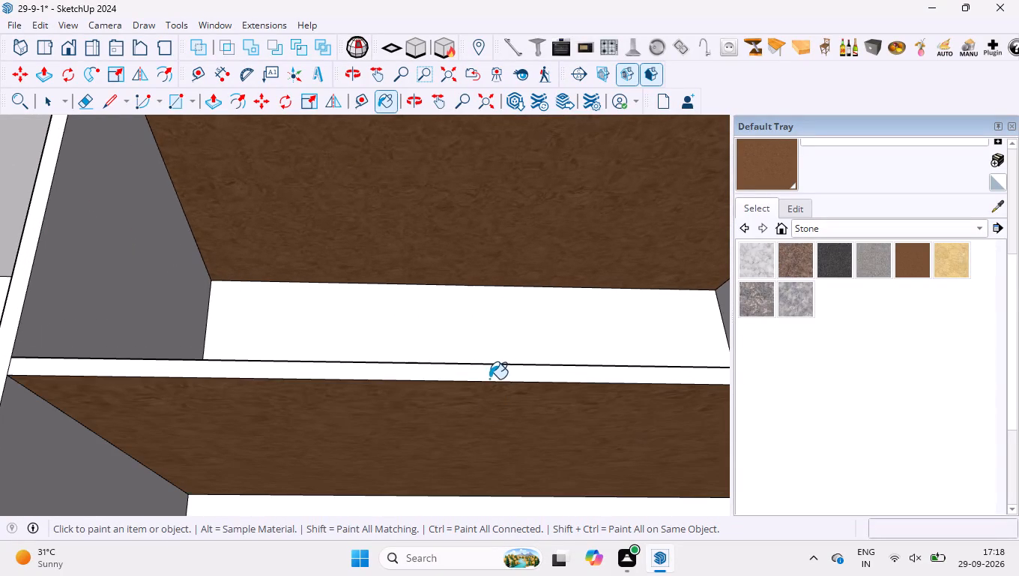
# Paint the top faces of those two lower shelves in the same brown material.
pyautogui.moveTo(486, 379); pyautogui.dragTo(455, 487, button='middle')
pyautogui.scroll(-1, 455, 487)
pyautogui.scroll(-5, 492, 355)
pyautogui.moveTo(492, 364); pyautogui.dragTo(495, 436, button='middle')
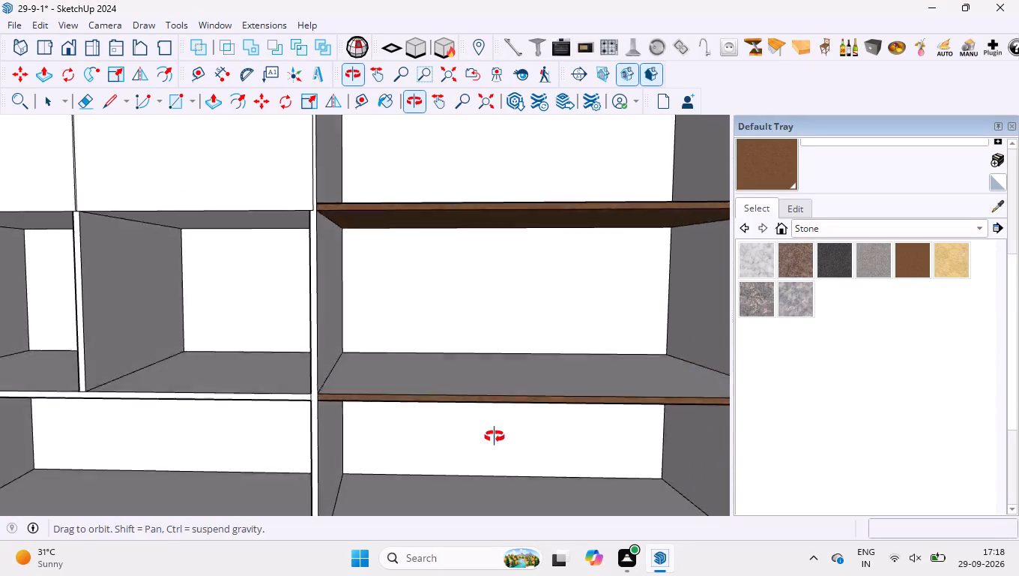
pyautogui.moveTo(495, 436); pyautogui.dragTo(493, 452, button='middle')
pyautogui.click(524, 385)
pyautogui.click(539, 232)
pyautogui.scroll(-4, 557, 352)
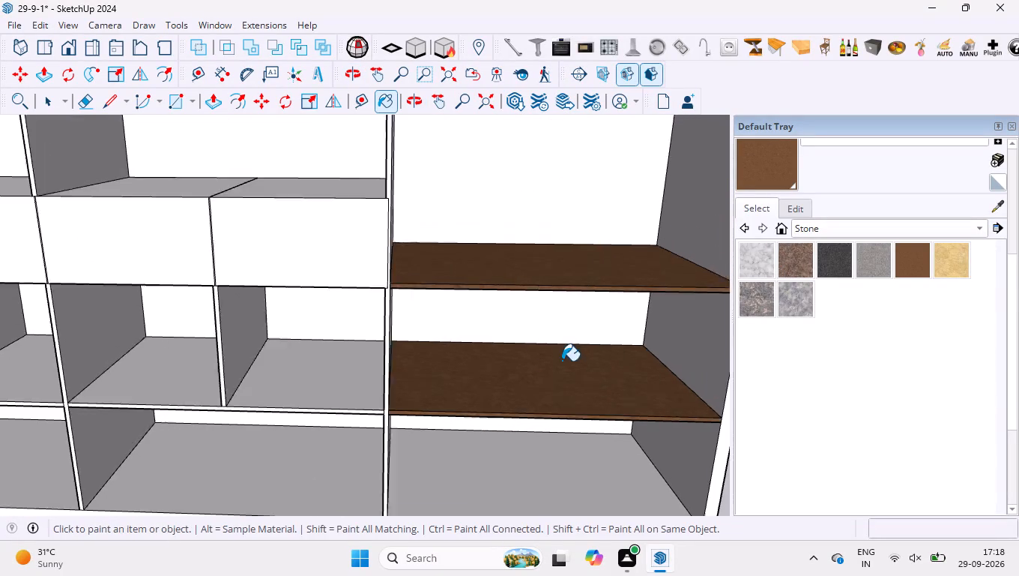
# In the middle bay below the drawers, paint the shelf's underside and front edge and the small divider's front edge brown.
pyautogui.scroll(-4, 557, 371)
pyautogui.moveTo(407, 442); pyautogui.dragTo(420, 264, button='middle')
pyautogui.scroll(4, 361, 298)
pyautogui.scroll(5, 348, 358)
pyautogui.click(354, 354)
pyautogui.scroll(3, 366, 307)
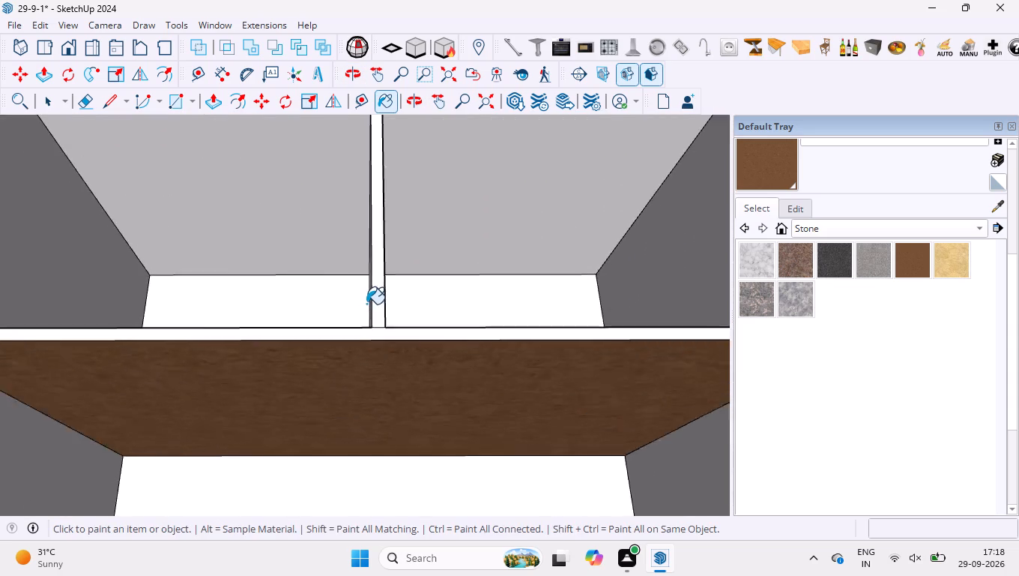
pyautogui.scroll(6, 366, 304)
pyautogui.scroll(-4, 373, 287)
pyautogui.click(393, 324)
pyautogui.click(396, 355)
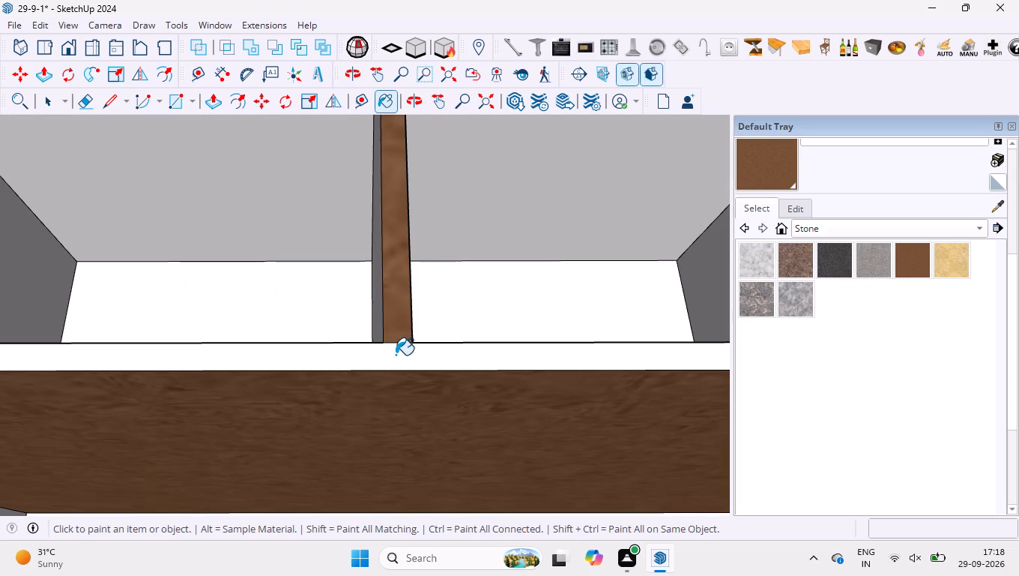
# Paint both sides of that middle-bay divider and the shelf's top face on either side of it with the brown material.
pyautogui.scroll(-2, 388, 325)
pyautogui.moveTo(388, 324); pyautogui.dragTo(384, 445, button='middle')
pyautogui.moveTo(371, 363); pyautogui.dragTo(429, 367, button='middle')
pyautogui.click(239, 321)
pyautogui.click(315, 274)
pyautogui.moveTo(473, 292); pyautogui.dragTo(396, 330, button='middle')
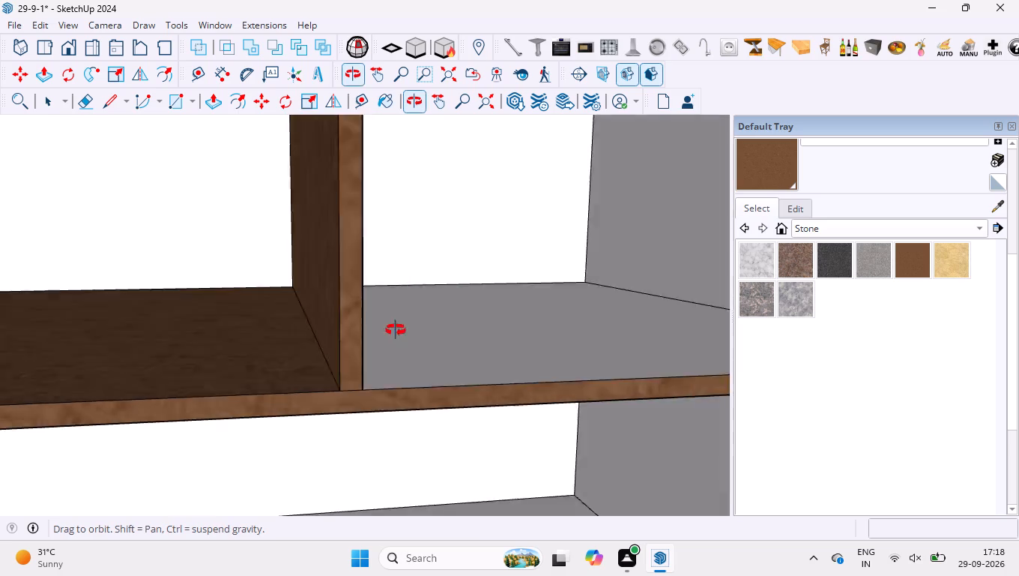
pyautogui.moveTo(396, 330); pyautogui.dragTo(325, 332, button='middle')
pyautogui.click(218, 263)
pyautogui.click(290, 378)
pyautogui.scroll(-7, 360, 346)
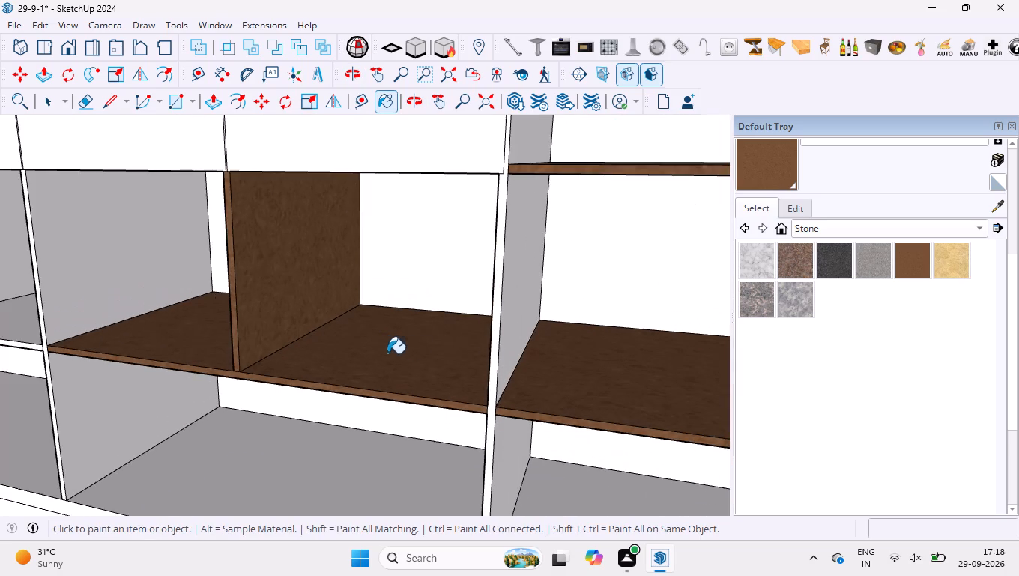
# Below the drawers beside the low cabinet, paint the divider's cabinet-facing side, the shelf top next to it, and both front edges brown.
pyautogui.scroll(2, 524, 339)
pyautogui.scroll(-7, 498, 322)
pyautogui.moveTo(454, 330); pyautogui.dragTo(573, 324, button='middle')
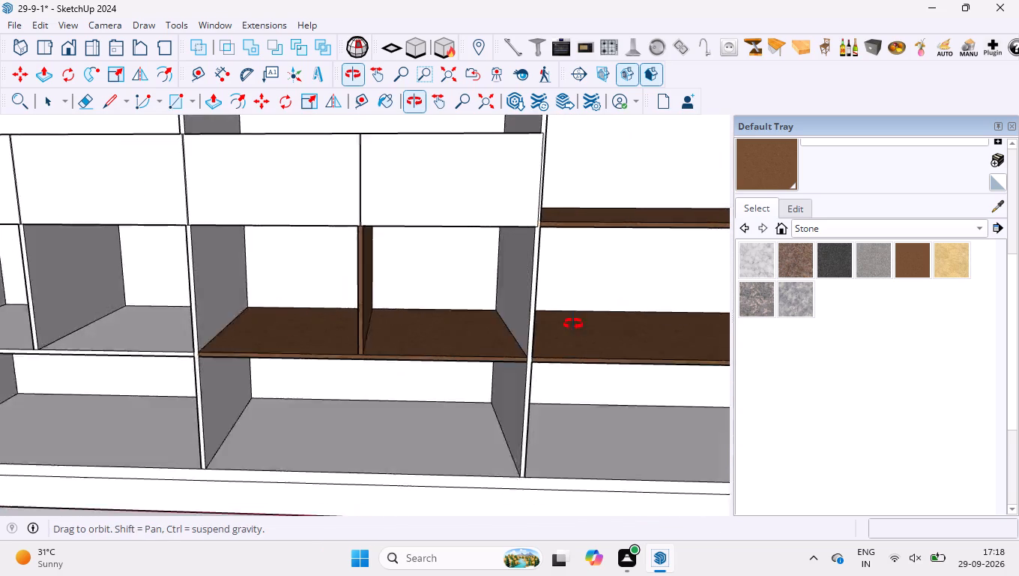
pyautogui.moveTo(573, 324); pyautogui.dragTo(613, 322, button='middle')
pyautogui.scroll(-9, 516, 306)
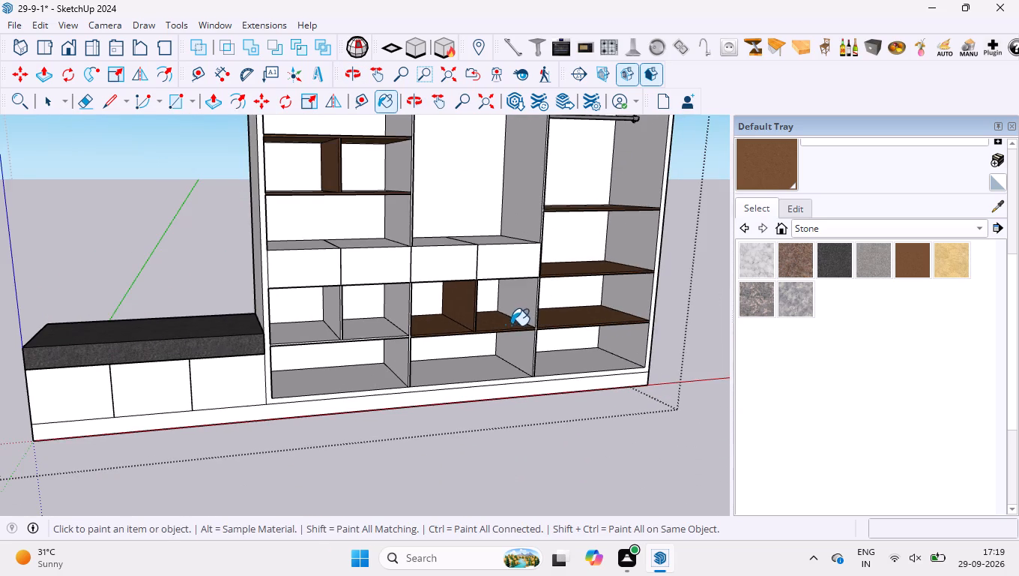
pyautogui.scroll(10, 318, 295)
pyautogui.click(345, 334)
pyautogui.click(292, 386)
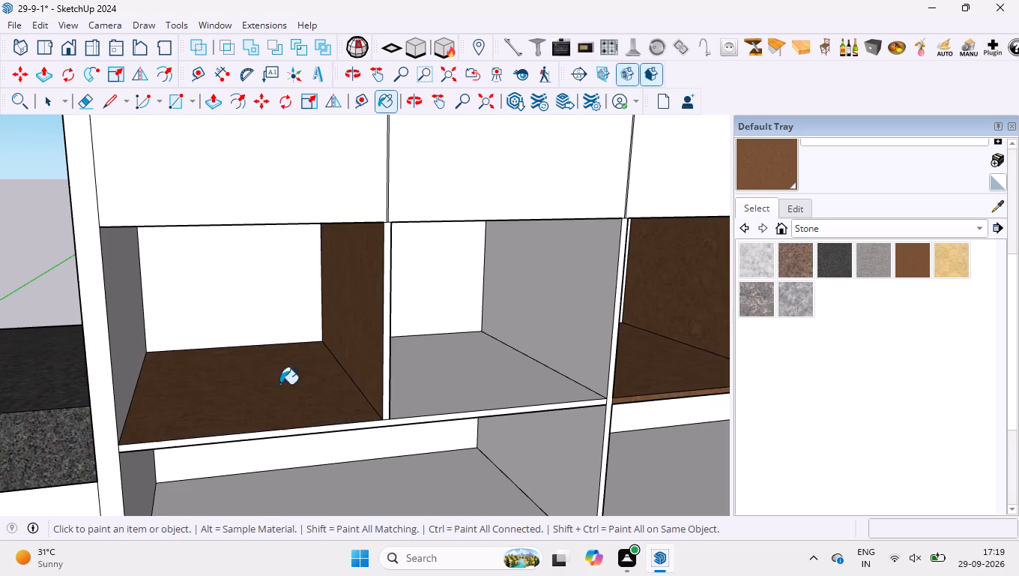
pyautogui.scroll(8, 389, 422)
pyautogui.click(371, 360)
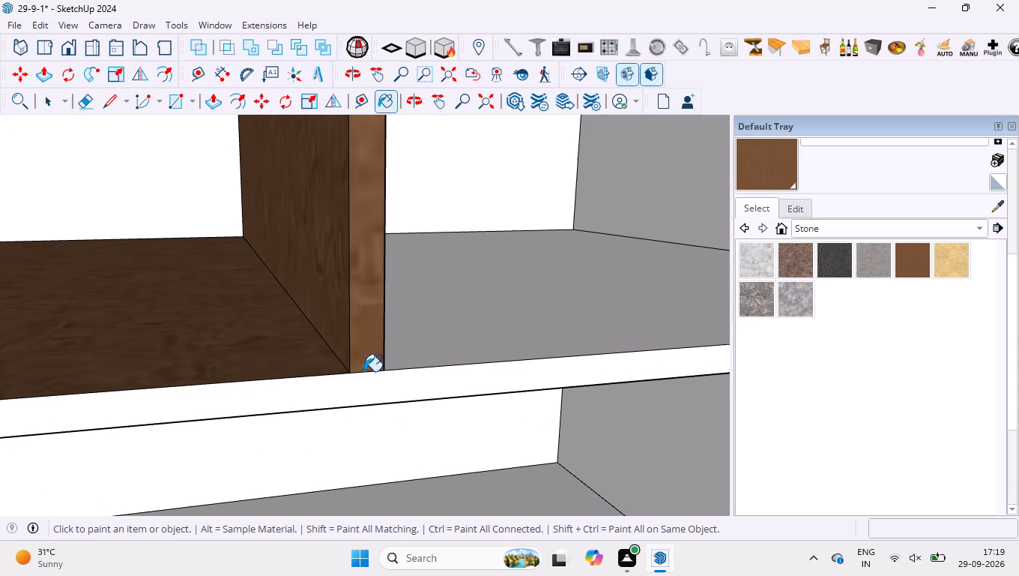
pyautogui.click(360, 395)
# Paint the remaining shelf top and the other side of that divider with the same brown Stone material.
pyautogui.click(449, 328)
pyautogui.scroll(-4, 449, 326)
pyautogui.moveTo(454, 321); pyautogui.dragTo(107, 274, button='middle')
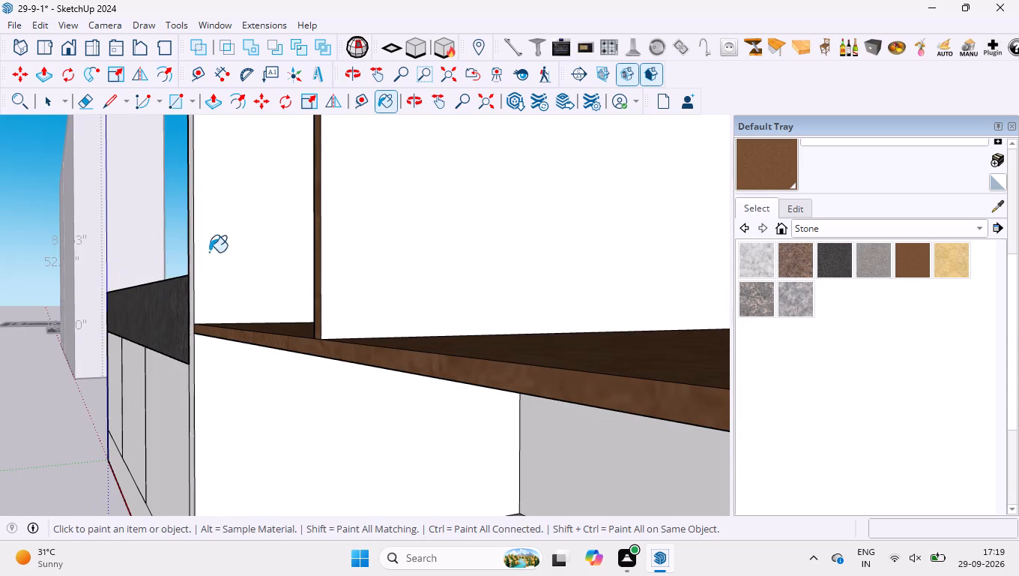
pyautogui.click(356, 241)
pyautogui.scroll(-8, 344, 273)
pyautogui.moveTo(338, 274); pyautogui.dragTo(513, 298, button='middle')
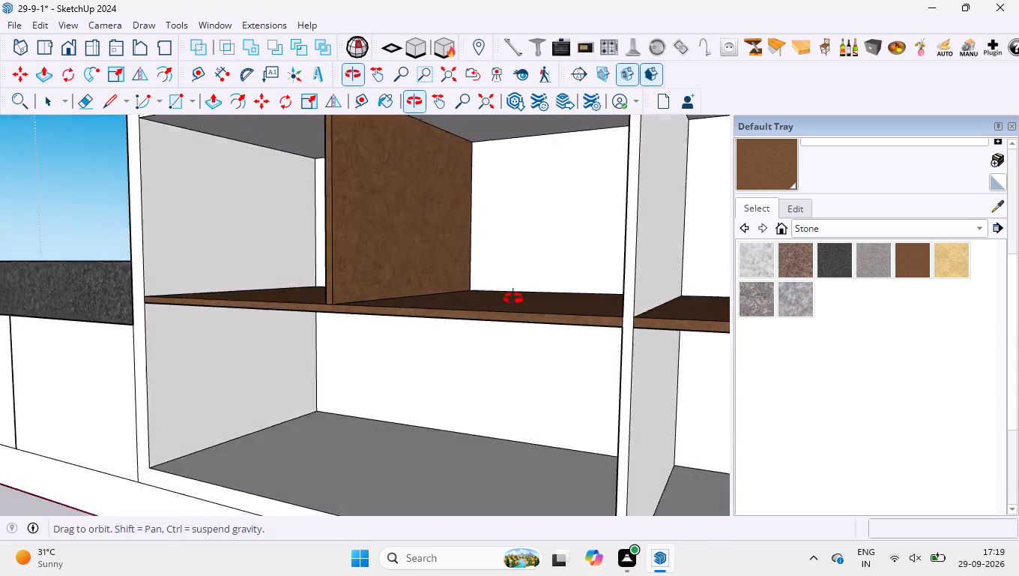
pyautogui.moveTo(513, 298); pyautogui.dragTo(544, 306, button='middle')
pyautogui.scroll(-18, 456, 219)
pyautogui.moveTo(447, 284); pyautogui.dragTo(473, 313, button='middle')
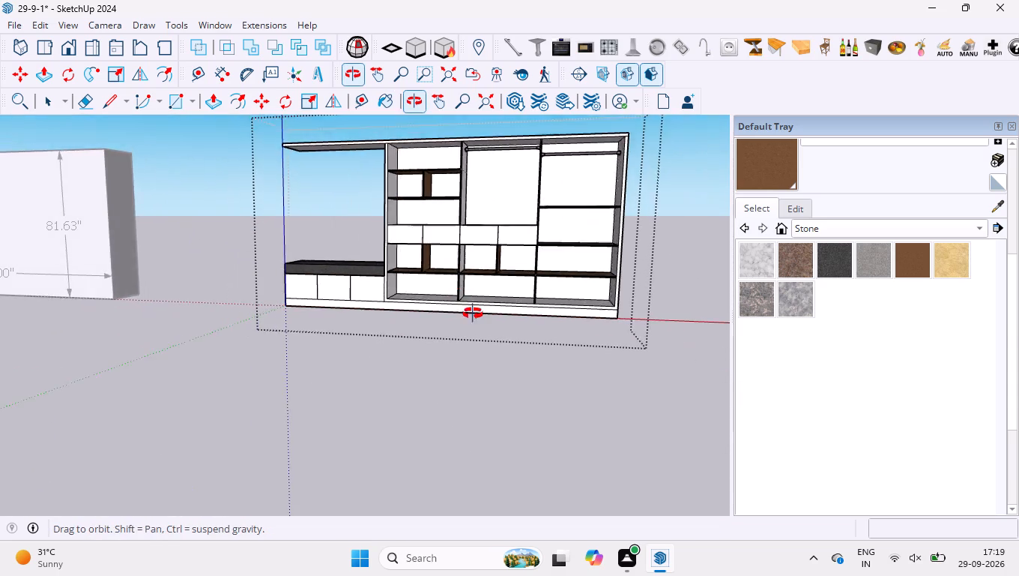
pyautogui.moveTo(473, 313); pyautogui.dragTo(547, 343, button='middle')
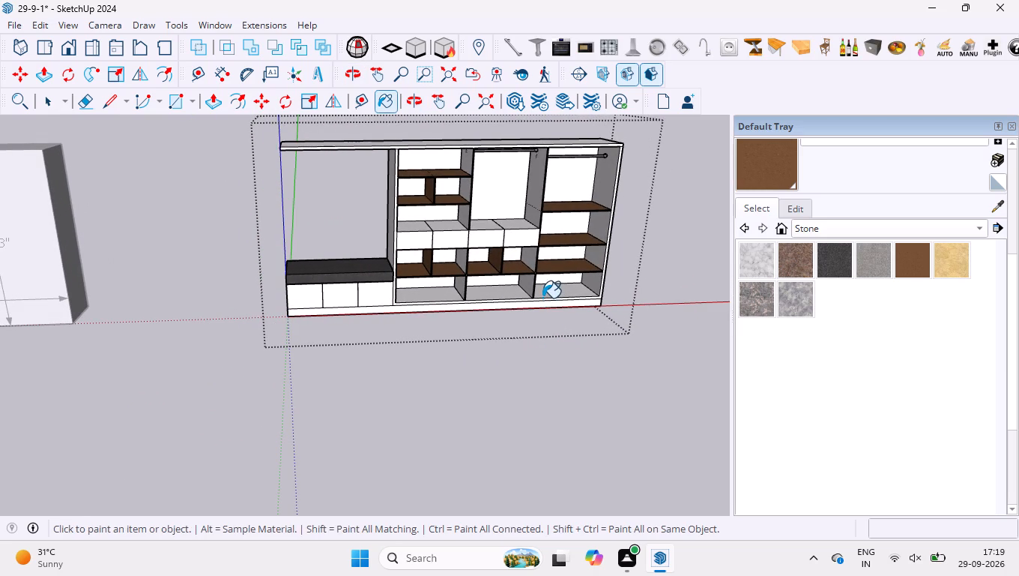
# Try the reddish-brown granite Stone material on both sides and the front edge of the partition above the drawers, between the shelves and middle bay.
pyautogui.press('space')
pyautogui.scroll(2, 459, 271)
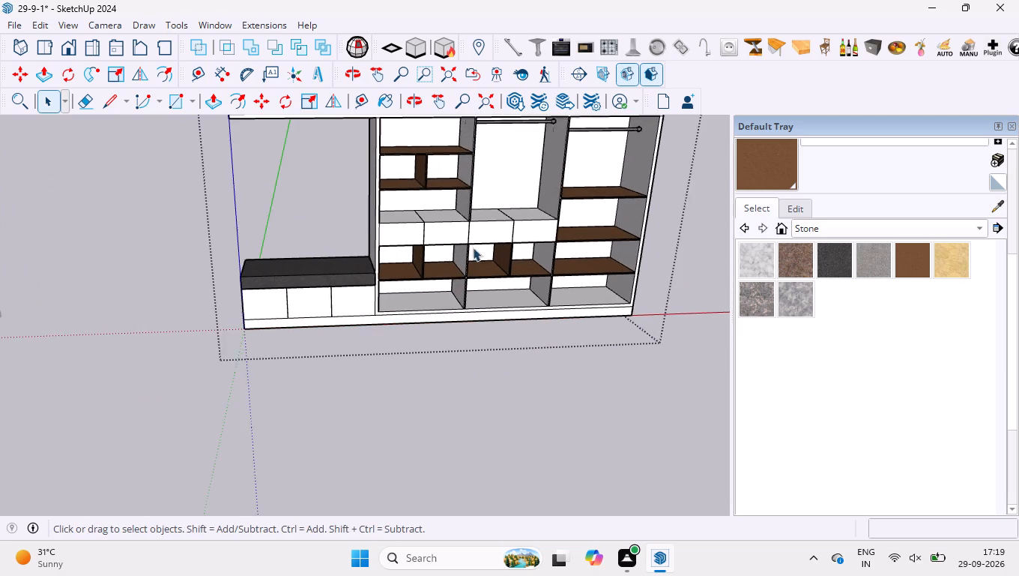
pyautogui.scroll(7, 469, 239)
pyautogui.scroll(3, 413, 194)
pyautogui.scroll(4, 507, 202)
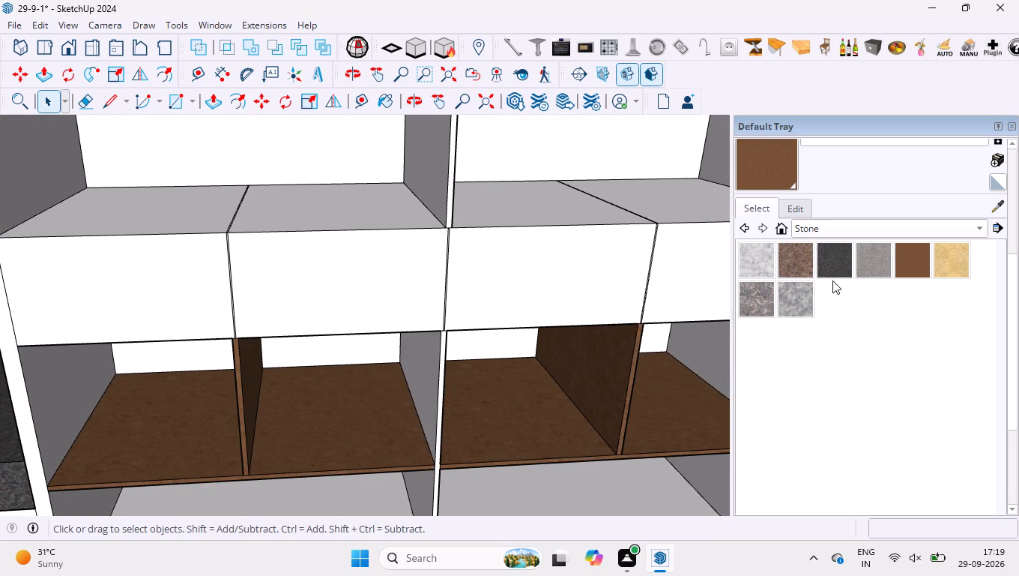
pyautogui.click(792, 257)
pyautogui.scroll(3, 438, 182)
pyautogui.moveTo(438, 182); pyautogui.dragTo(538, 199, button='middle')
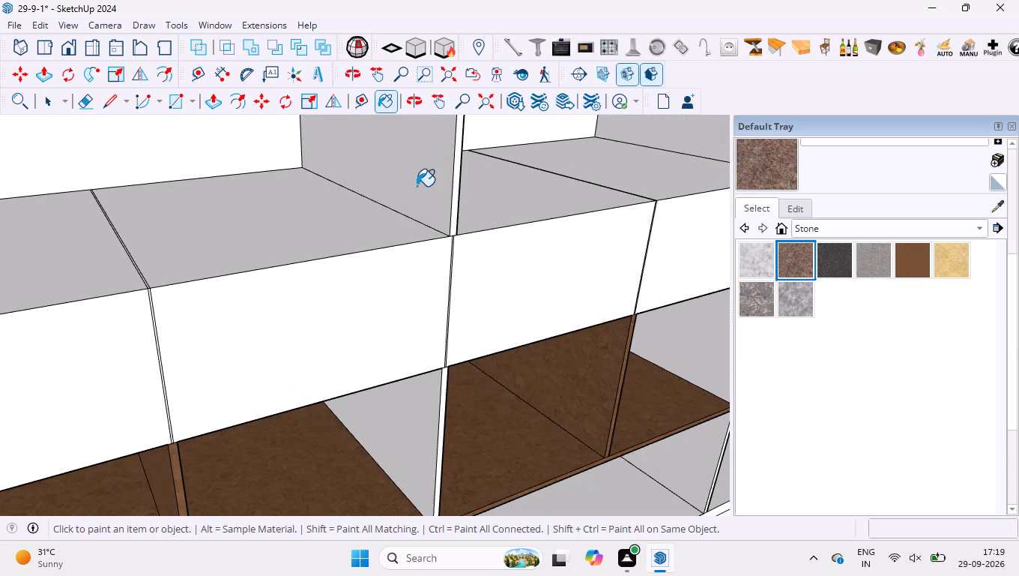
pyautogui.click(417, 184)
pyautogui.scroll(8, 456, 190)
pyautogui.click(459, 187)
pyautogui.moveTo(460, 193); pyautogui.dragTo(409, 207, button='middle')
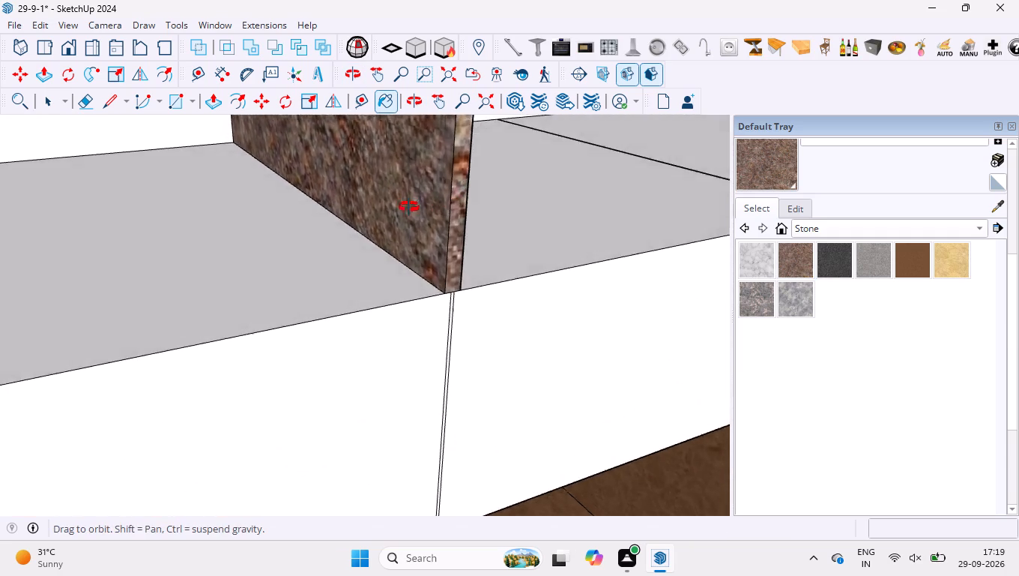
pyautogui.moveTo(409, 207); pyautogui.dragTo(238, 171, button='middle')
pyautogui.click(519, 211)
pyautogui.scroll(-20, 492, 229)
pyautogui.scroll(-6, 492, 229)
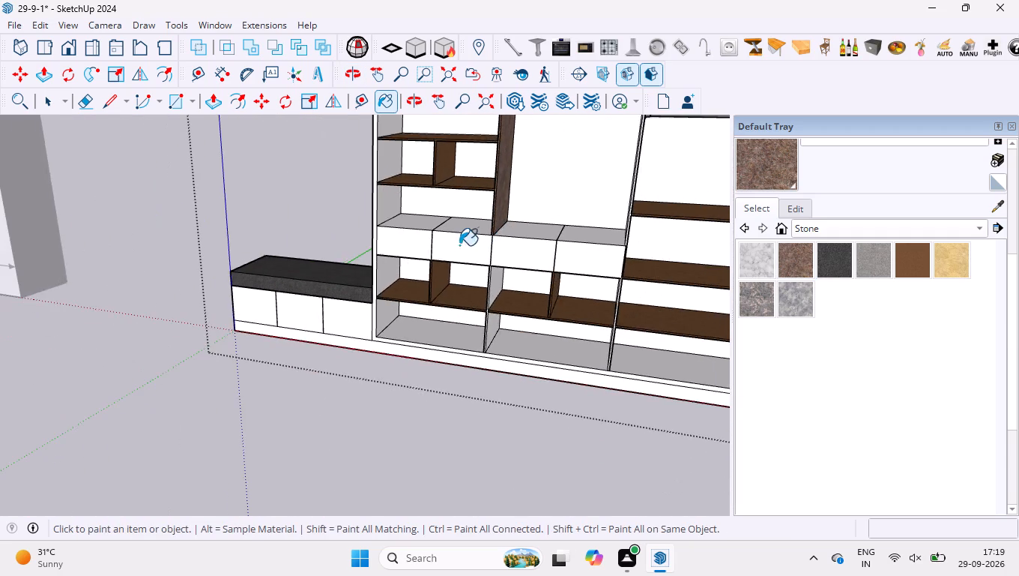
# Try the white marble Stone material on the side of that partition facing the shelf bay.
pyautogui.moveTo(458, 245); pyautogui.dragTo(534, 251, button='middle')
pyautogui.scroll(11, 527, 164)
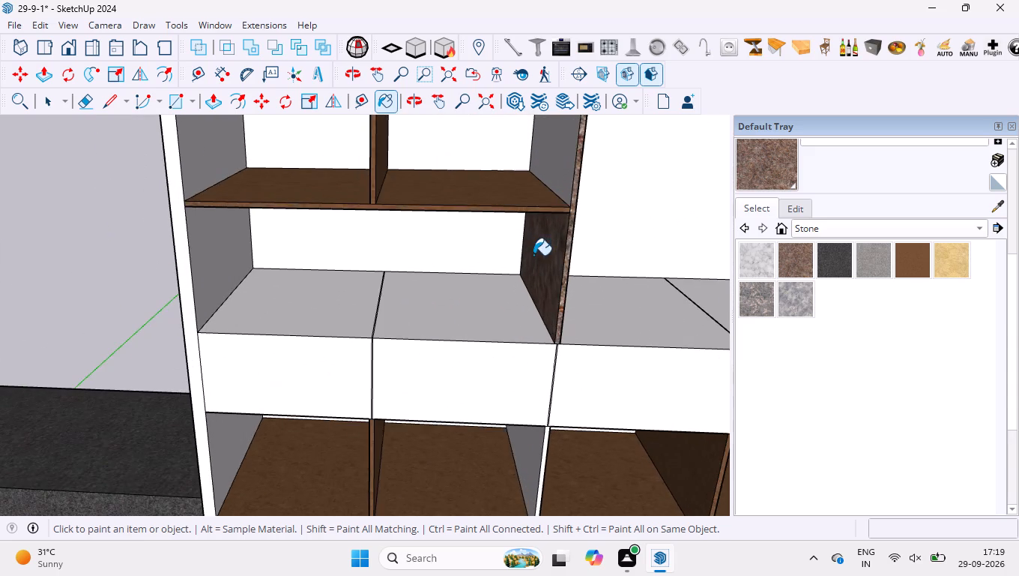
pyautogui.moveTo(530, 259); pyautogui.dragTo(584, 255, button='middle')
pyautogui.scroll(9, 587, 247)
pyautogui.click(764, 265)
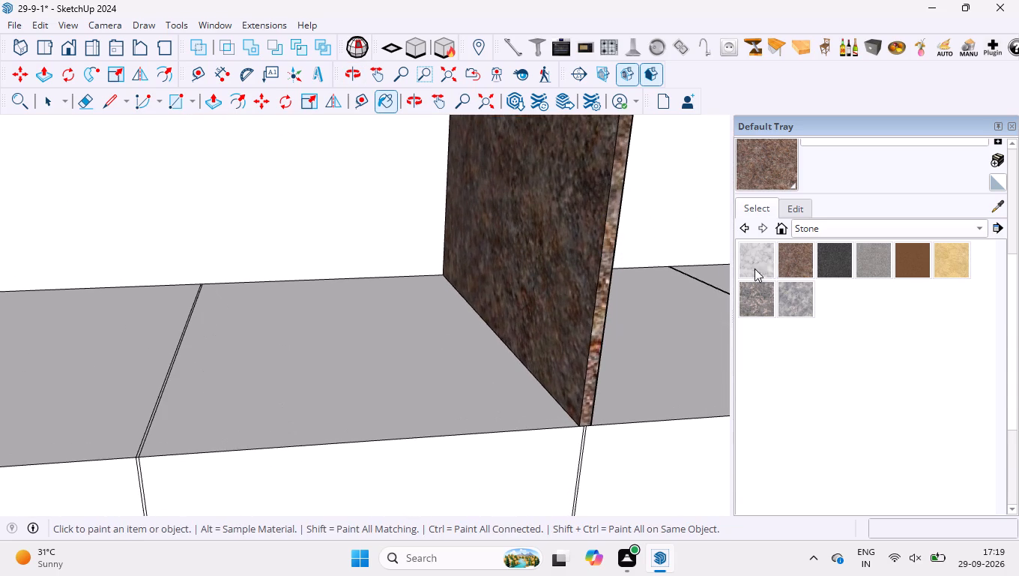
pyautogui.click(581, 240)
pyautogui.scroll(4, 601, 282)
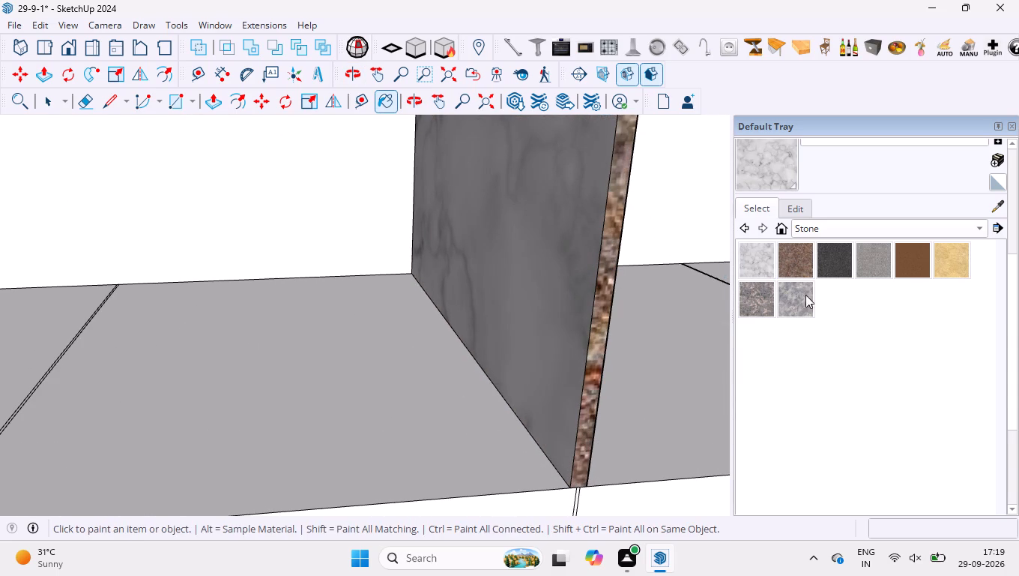
# Paint both sides and the front edge of the partition above the drawers with the tan Stone material.
pyautogui.click(938, 261)
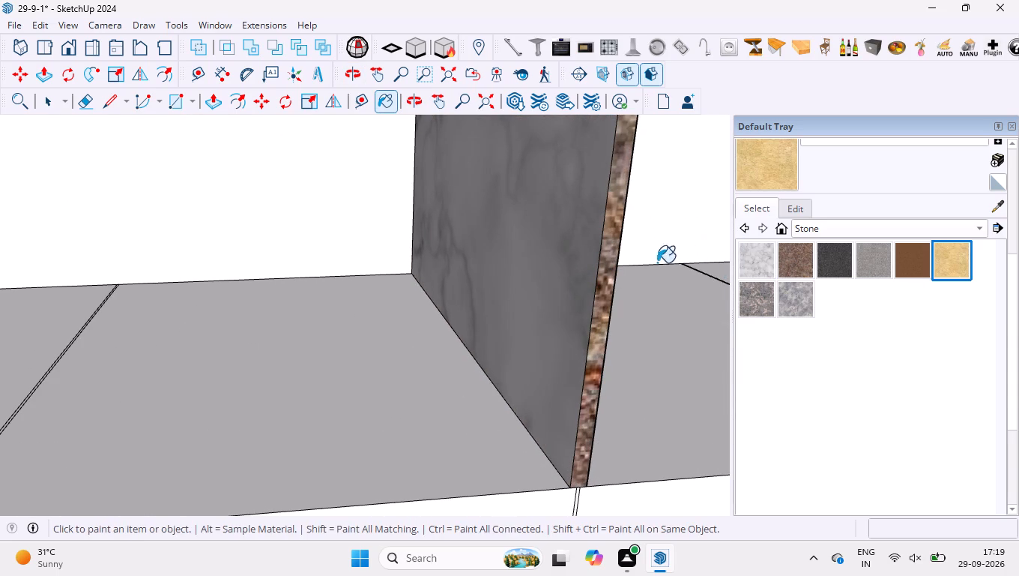
pyautogui.click(549, 244)
pyautogui.click(609, 262)
pyautogui.moveTo(618, 273); pyautogui.dragTo(337, 258, button='middle')
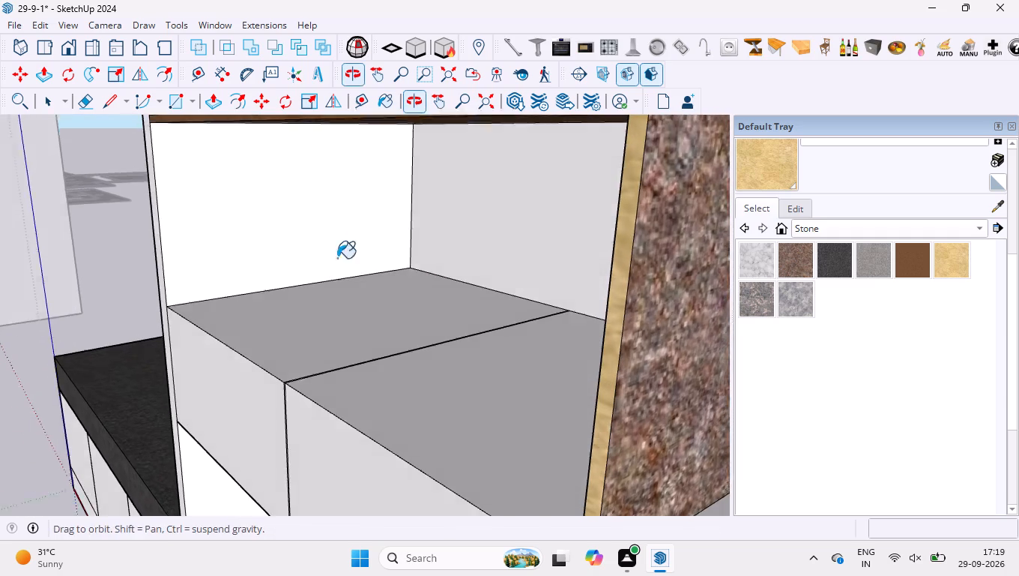
pyautogui.moveTo(337, 258); pyautogui.dragTo(338, 259, button='middle')
pyautogui.click(696, 312)
pyautogui.scroll(-9, 478, 246)
pyautogui.moveTo(493, 284); pyautogui.dragTo(561, 301, button='middle')
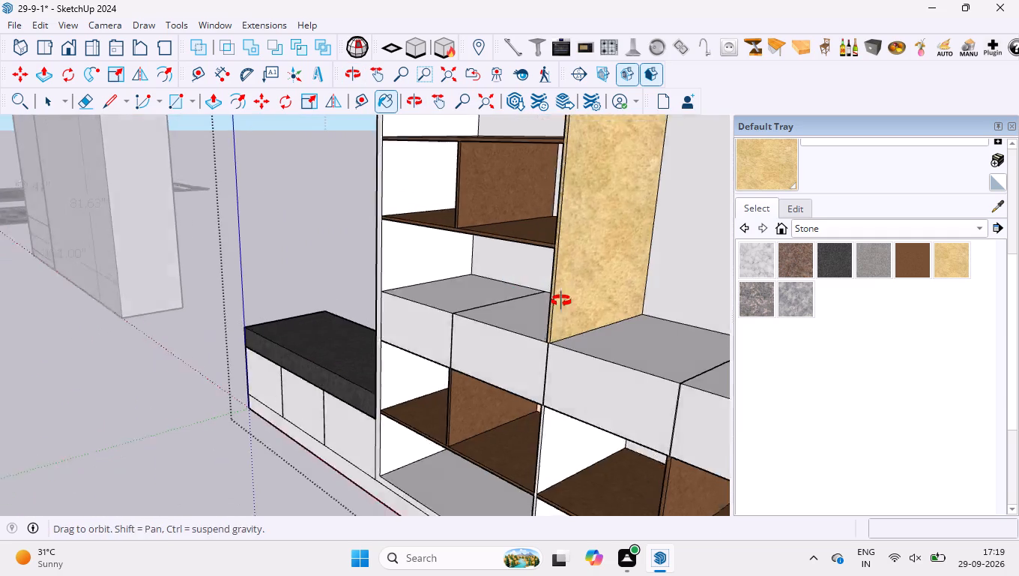
# Paint the remaining upper sections of that partition's shelf-bay side with the tan Stone material.
pyautogui.moveTo(561, 301); pyautogui.dragTo(634, 313, button='middle')
pyautogui.scroll(-10, 587, 289)
pyautogui.scroll(-4, 481, 261)
pyautogui.moveTo(614, 287); pyautogui.dragTo(728, 175, button='middle')
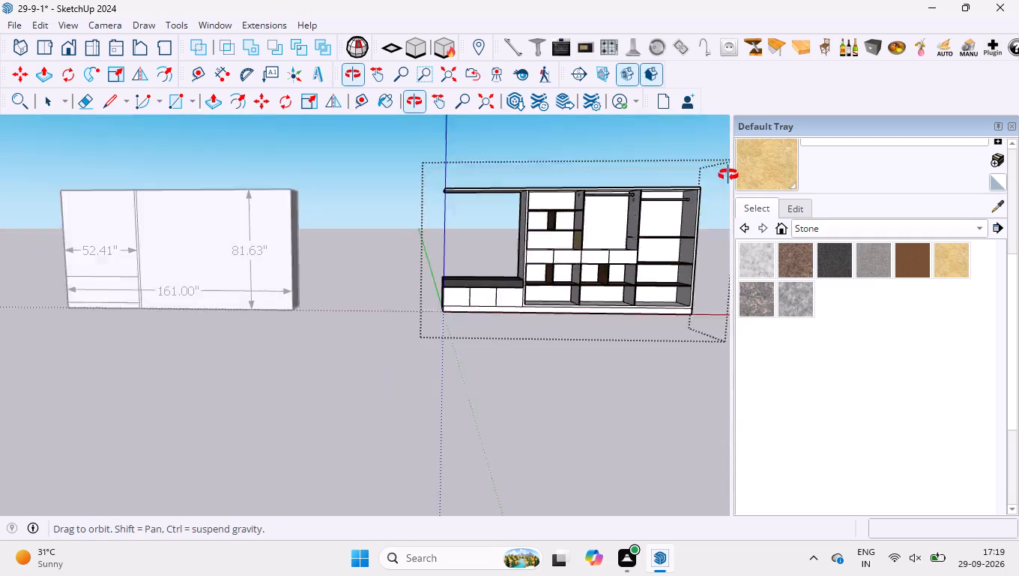
pyautogui.moveTo(728, 175); pyautogui.dragTo(728, 174, button='middle')
pyautogui.scroll(18, 573, 232)
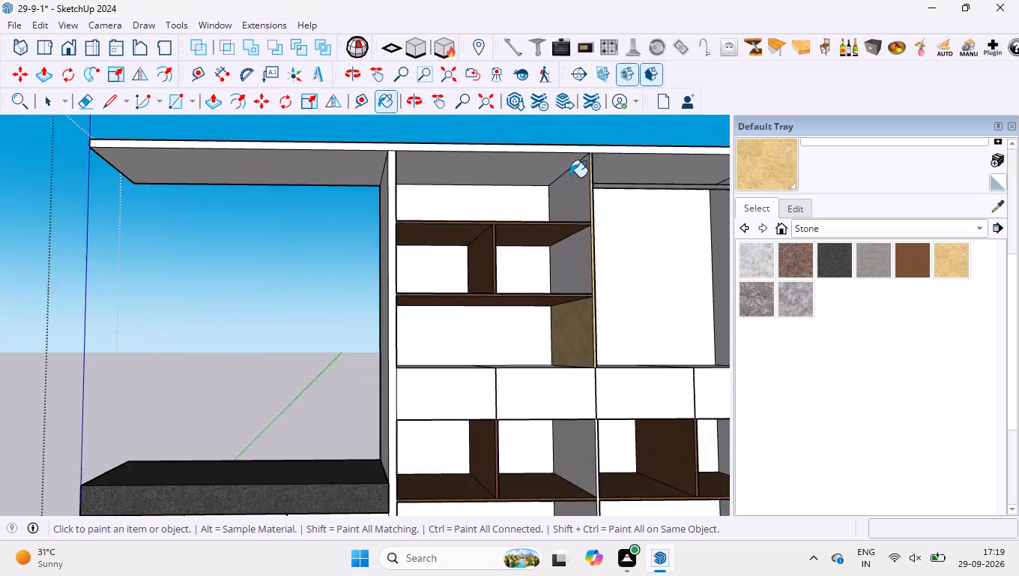
pyautogui.scroll(3, 569, 177)
pyautogui.click(583, 215)
pyautogui.click(586, 298)
# Paint both sides and the front edge of the same partition below the drawers with the tan Stone material.
pyautogui.scroll(-6, 561, 214)
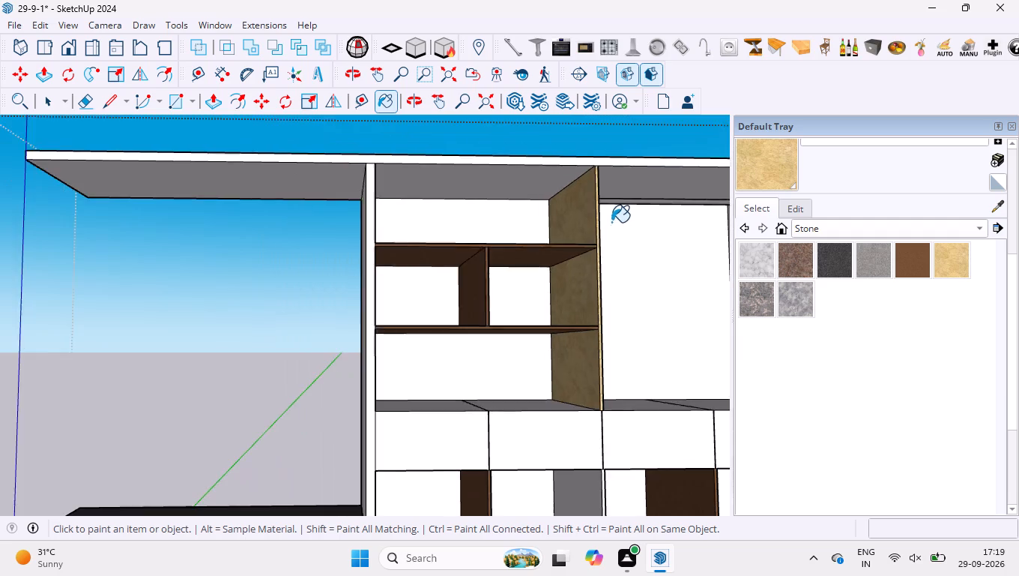
pyautogui.scroll(-7, 611, 222)
pyautogui.scroll(19, 598, 342)
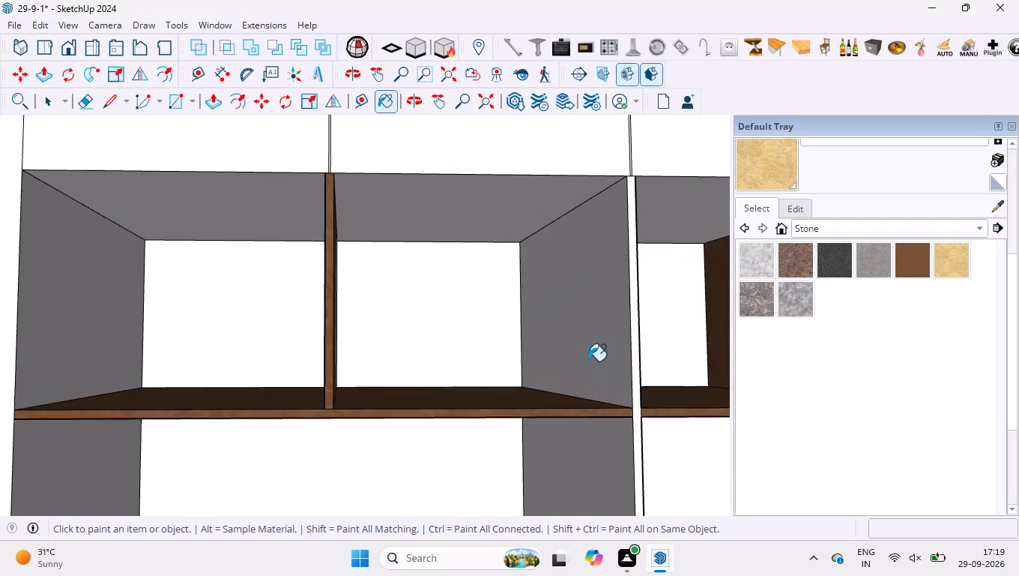
pyautogui.click(587, 353)
pyautogui.click(644, 364)
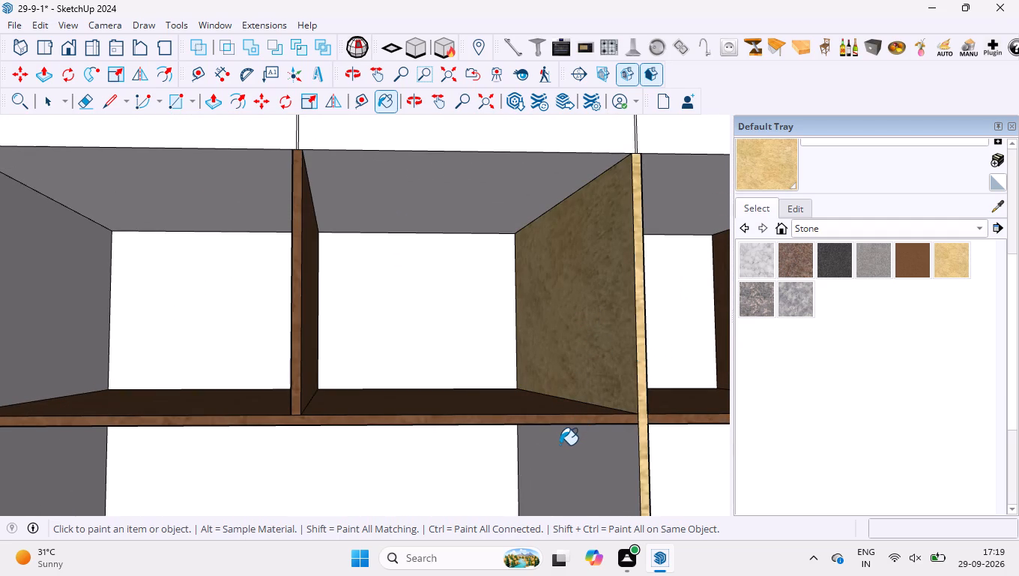
pyautogui.click(601, 481)
pyautogui.scroll(-8, 588, 376)
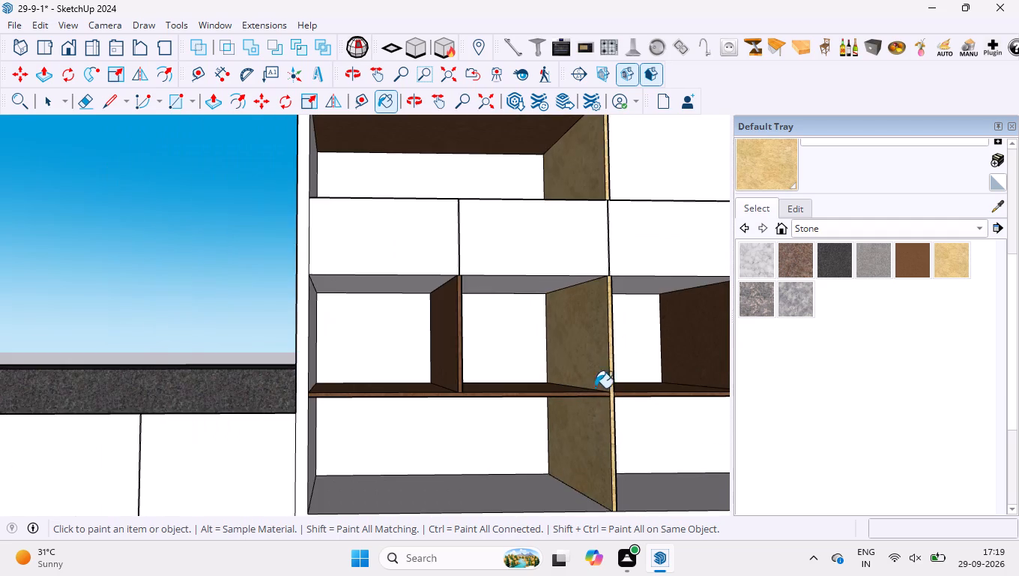
pyautogui.moveTo(620, 400); pyautogui.dragTo(357, 342, button='middle')
pyautogui.scroll(4, 518, 309)
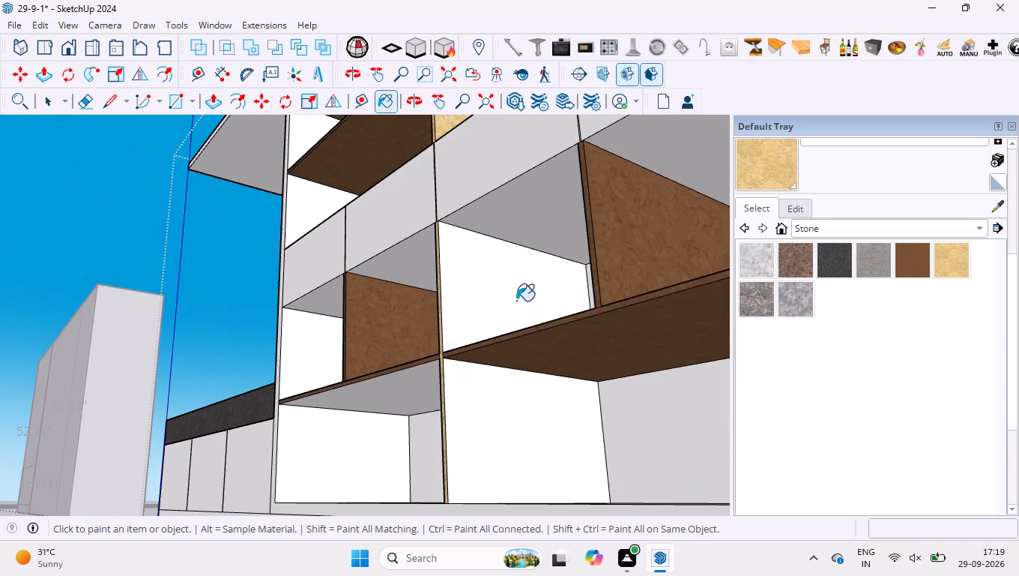
pyautogui.click(500, 305)
pyautogui.click(494, 436)
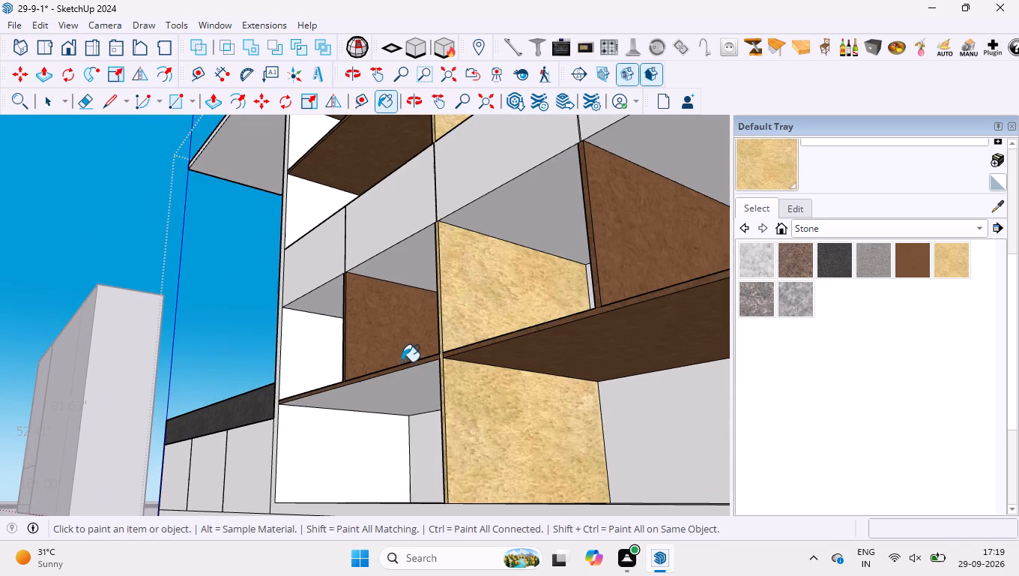
# Paint the middle-bay side and front edge of the partition between the middle and end bays with the tan Stone material.
pyautogui.scroll(-3, 397, 328)
pyautogui.moveTo(397, 328); pyautogui.dragTo(559, 394, button='middle')
pyautogui.scroll(-1, 444, 305)
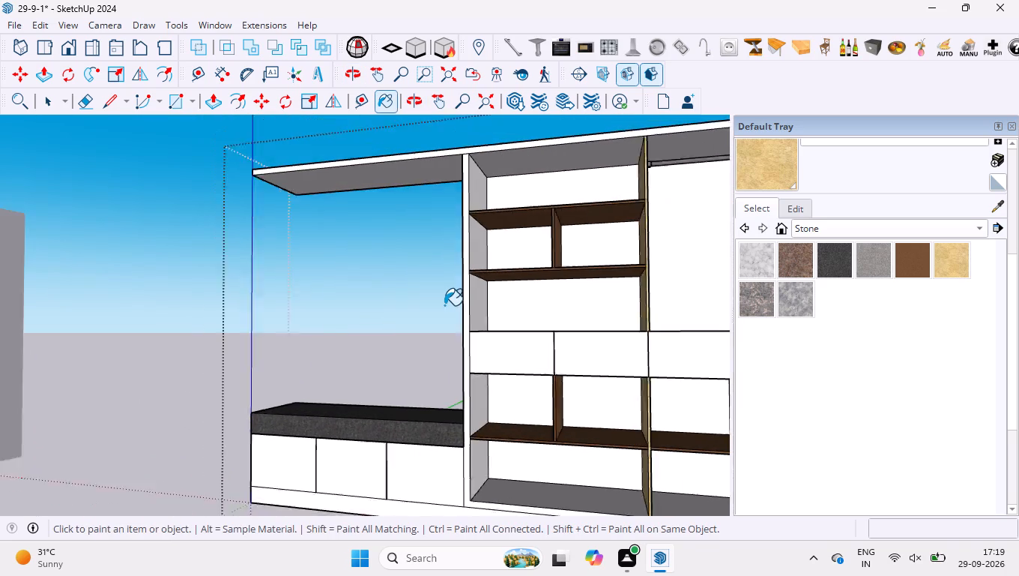
pyautogui.scroll(-9, 444, 305)
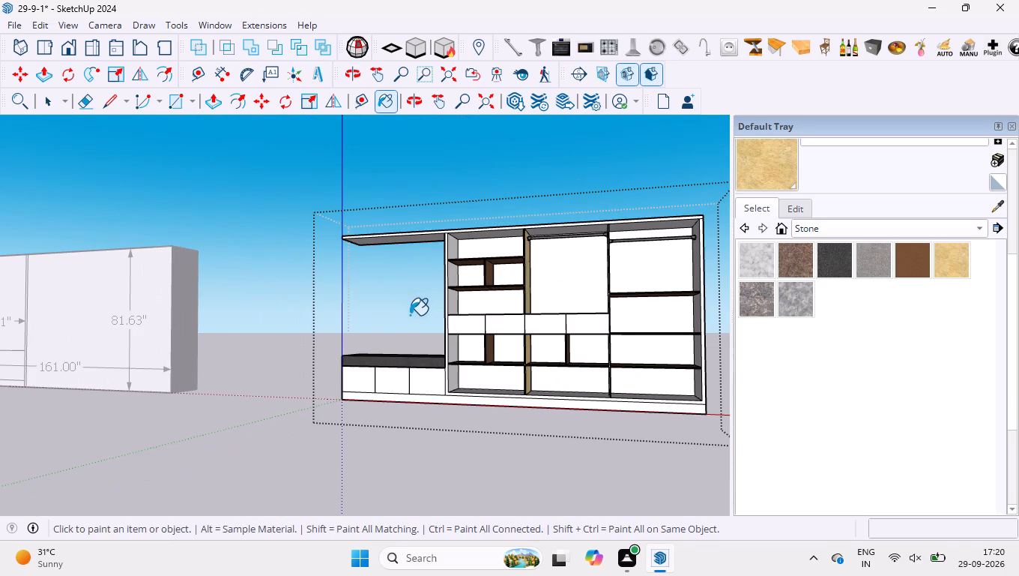
pyautogui.moveTo(413, 330); pyautogui.dragTo(532, 363, button='middle')
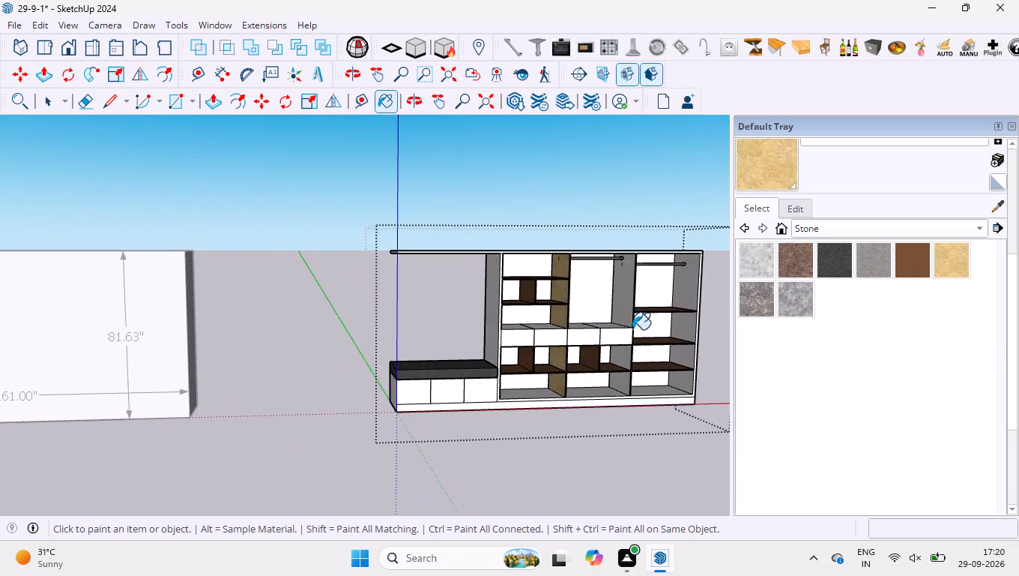
pyautogui.scroll(8, 644, 294)
pyautogui.click(614, 287)
pyautogui.click(608, 442)
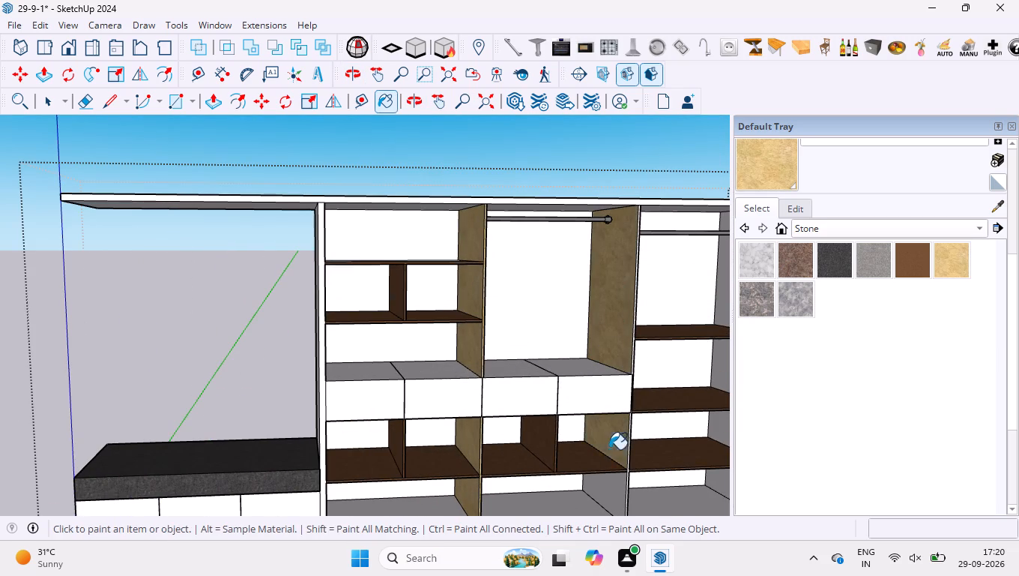
pyautogui.click(602, 497)
pyautogui.scroll(13, 631, 340)
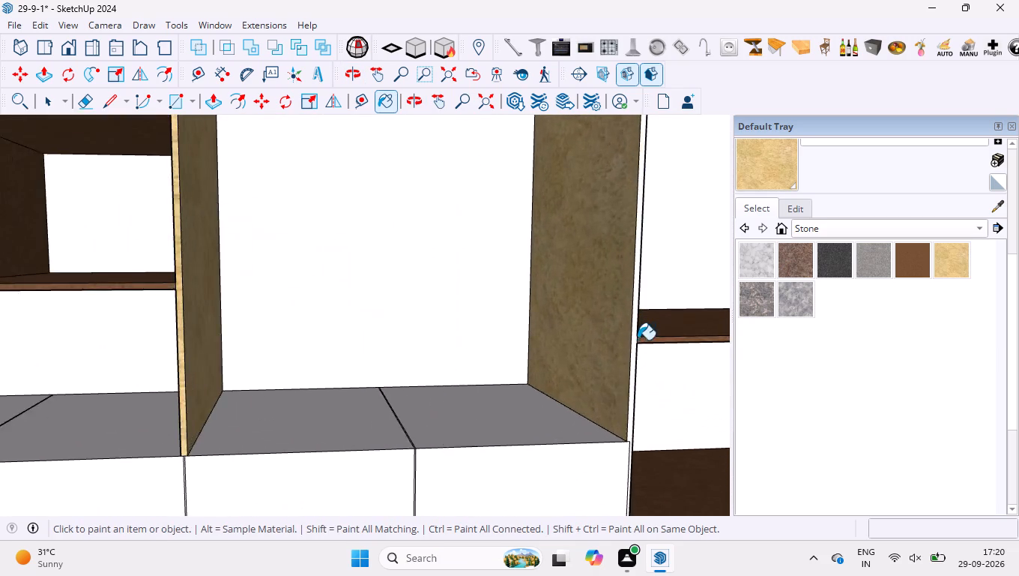
pyautogui.scroll(2, 638, 340)
pyautogui.click(630, 347)
# Paint the four sections of that partition's side facing the end bay with the same tan Stone material.
pyautogui.scroll(-7, 508, 235)
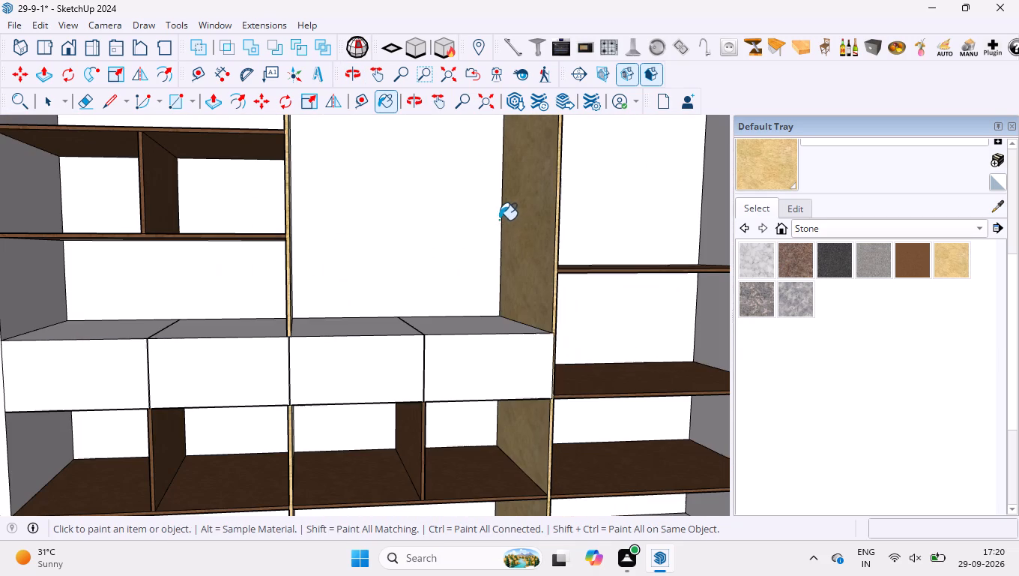
pyautogui.scroll(-4, 491, 226)
pyautogui.moveTo(565, 313); pyautogui.dragTo(297, 279, button='middle')
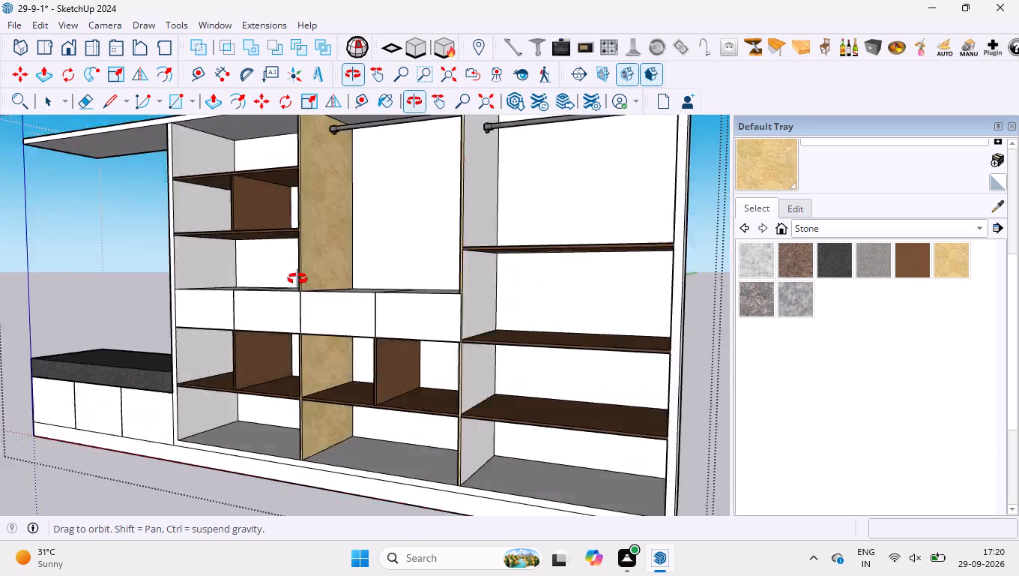
pyautogui.moveTo(297, 279); pyautogui.dragTo(288, 270, button='middle')
pyautogui.click(399, 172)
pyautogui.click(402, 263)
pyautogui.click(405, 355)
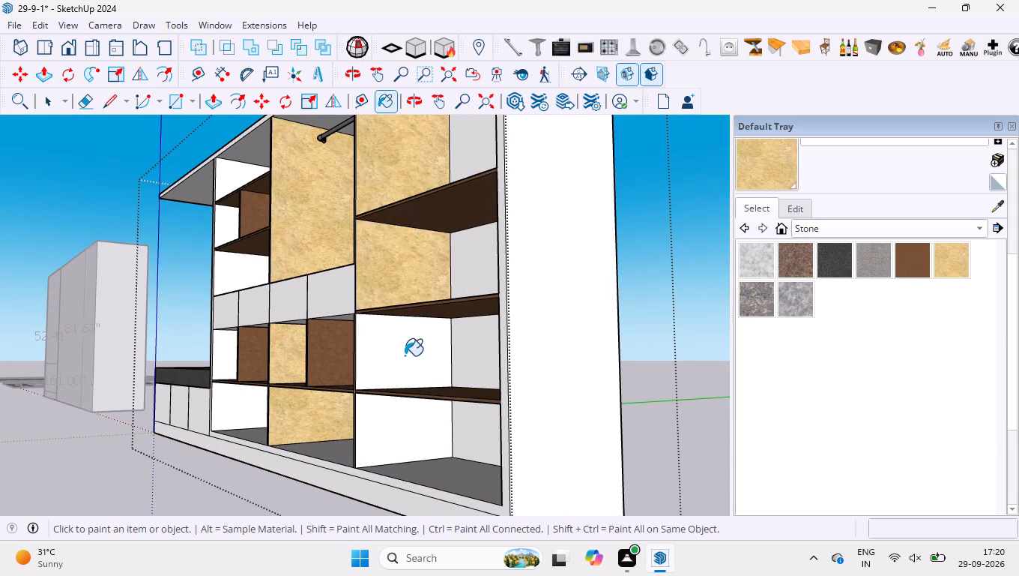
pyautogui.click(393, 427)
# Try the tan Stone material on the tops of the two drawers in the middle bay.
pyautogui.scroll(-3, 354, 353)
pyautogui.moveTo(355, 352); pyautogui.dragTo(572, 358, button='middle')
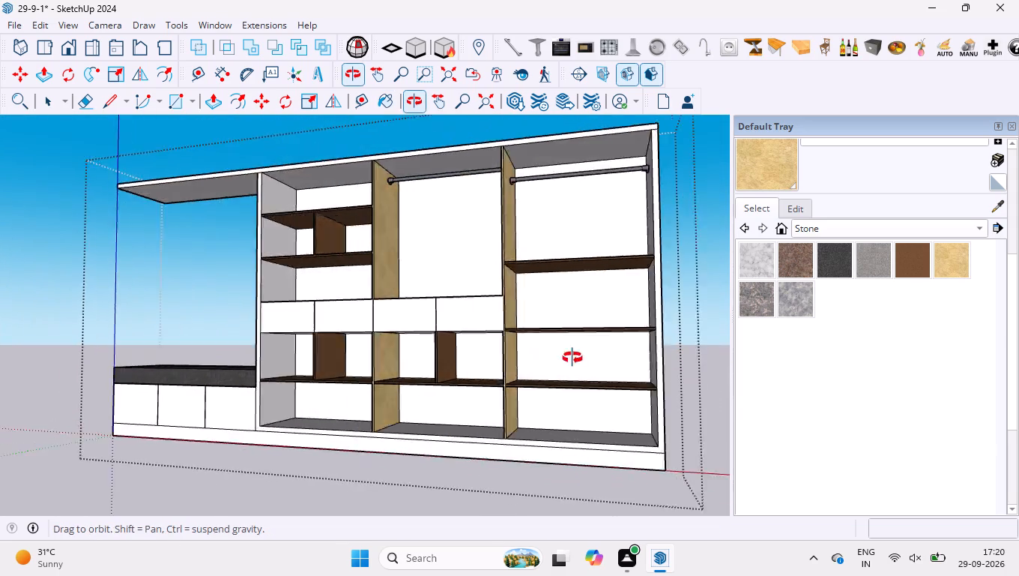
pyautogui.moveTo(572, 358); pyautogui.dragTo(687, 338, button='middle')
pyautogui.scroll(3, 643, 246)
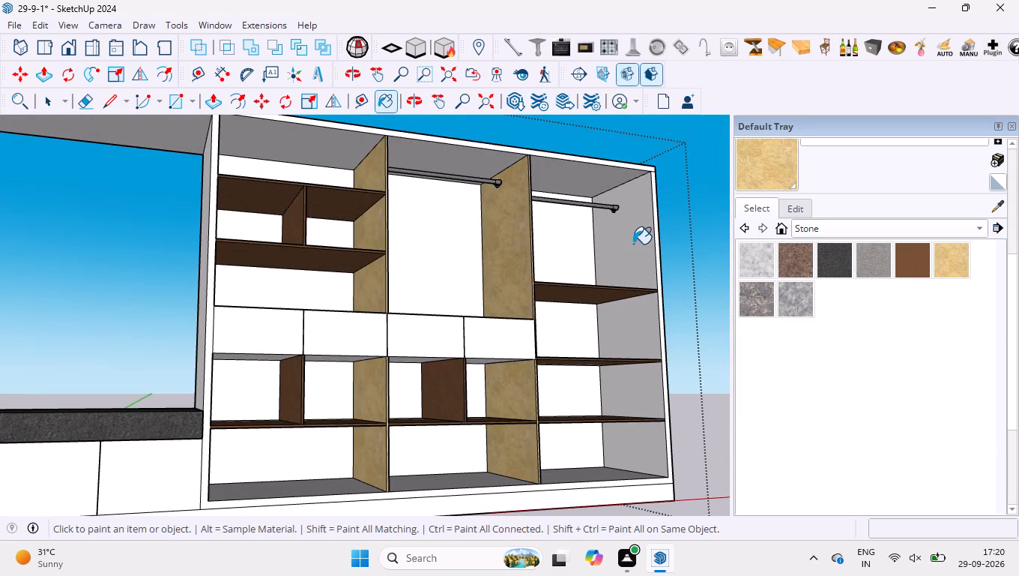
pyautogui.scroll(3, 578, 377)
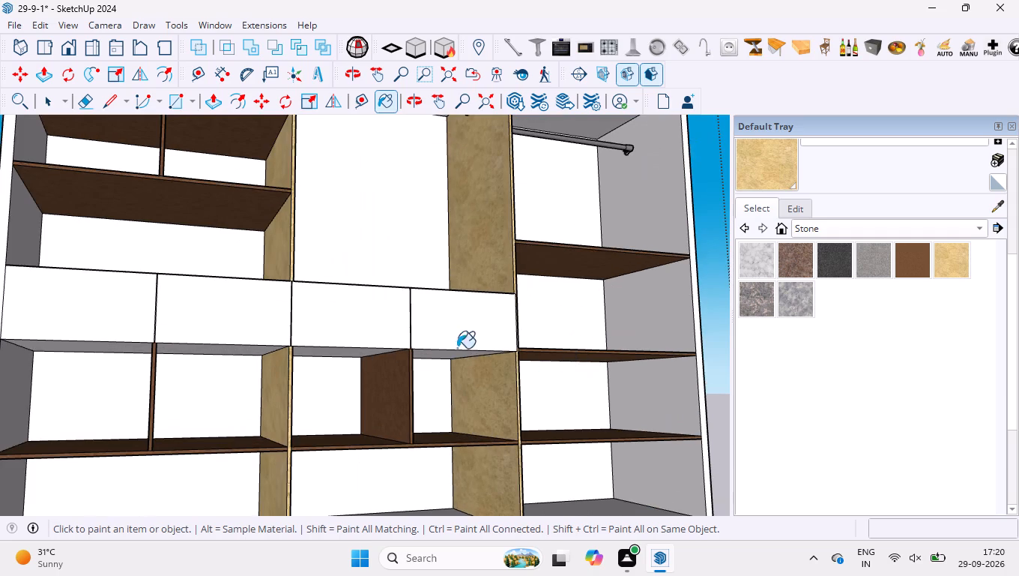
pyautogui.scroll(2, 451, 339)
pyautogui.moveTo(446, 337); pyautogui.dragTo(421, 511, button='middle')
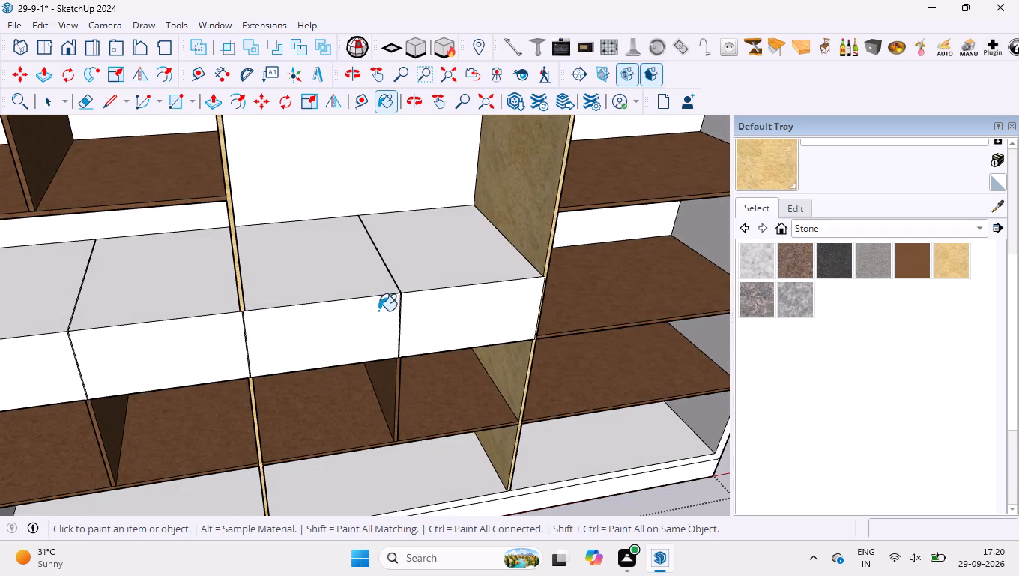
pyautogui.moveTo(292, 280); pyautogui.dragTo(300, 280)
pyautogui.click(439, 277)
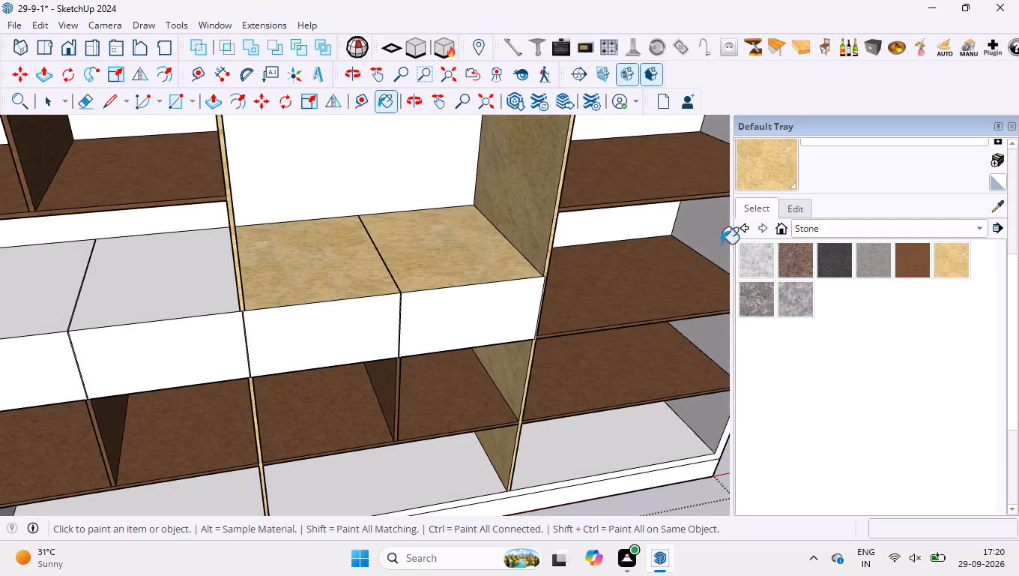
# Paint the tops of all four drawers with the white marble Stone material.
pyautogui.click(756, 259)
pyautogui.click(440, 237)
pyautogui.click(319, 277)
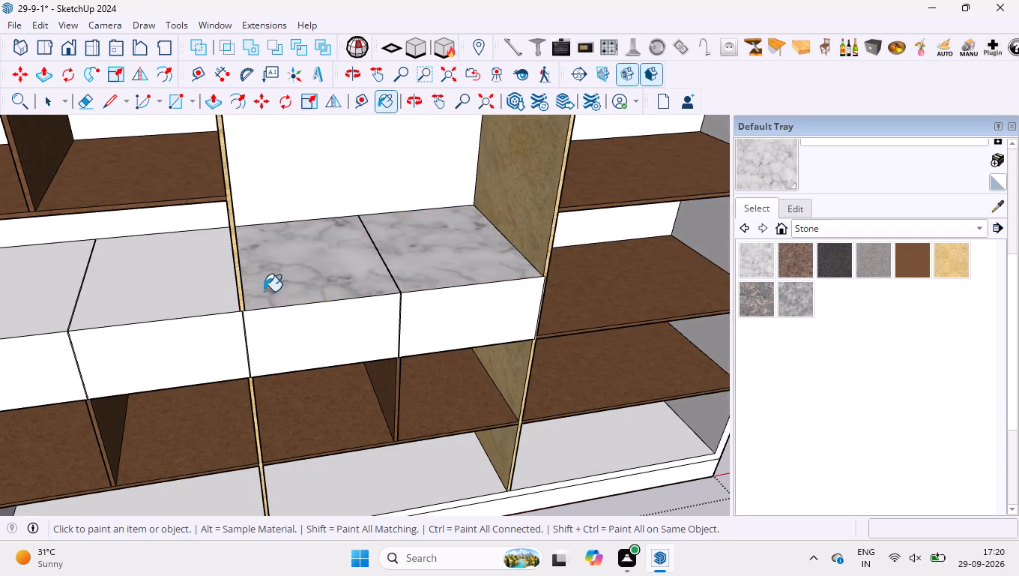
pyautogui.scroll(-4, 390, 275)
pyautogui.click(235, 286)
pyautogui.click(151, 283)
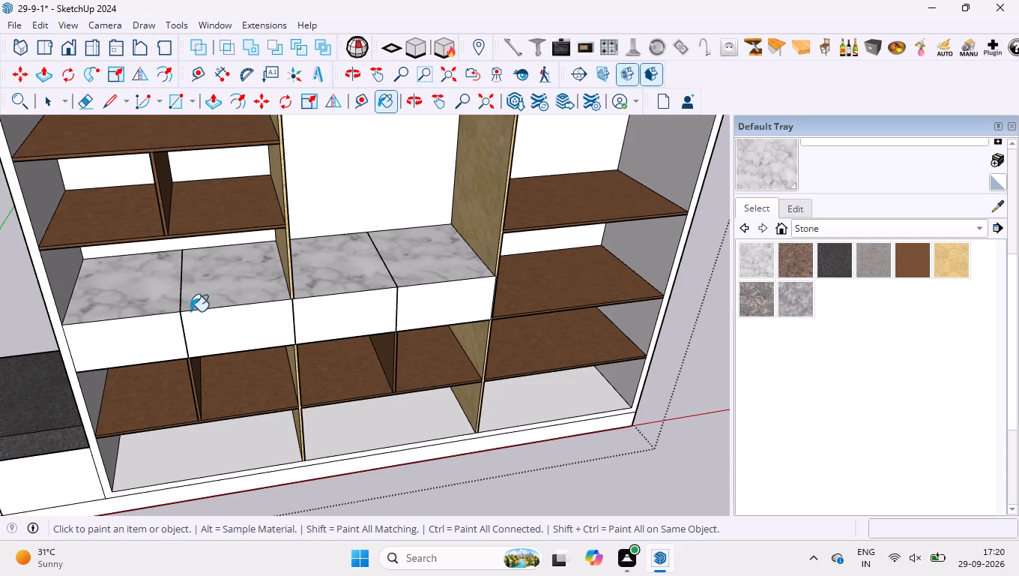
# Paint the undersides of all four drawers with the same white marble Stone material.
pyautogui.scroll(-3, 374, 450)
pyautogui.moveTo(375, 436); pyautogui.dragTo(360, 97, button='middle')
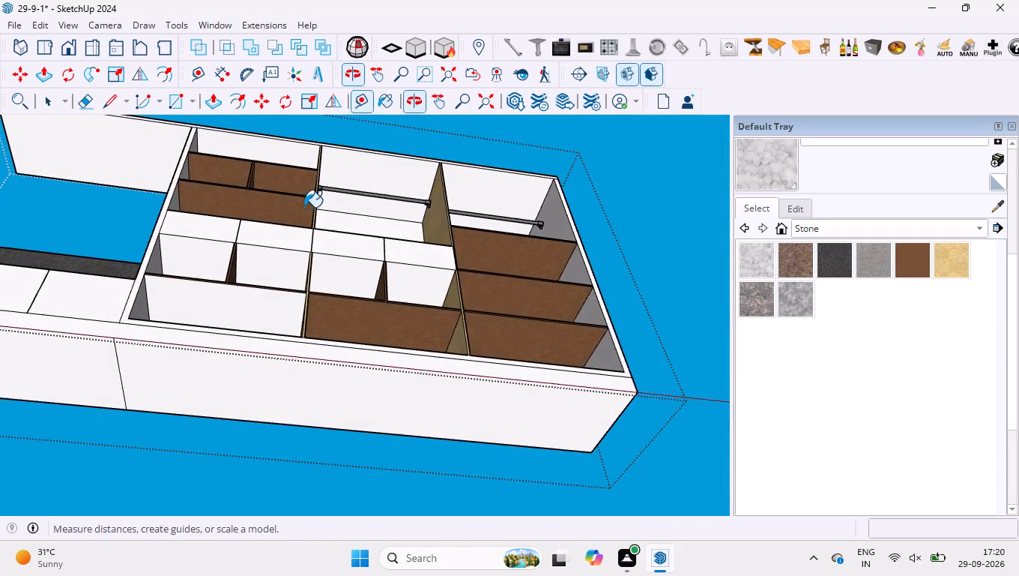
pyautogui.scroll(8, 237, 268)
pyautogui.click(170, 242)
pyautogui.click(311, 270)
pyautogui.click(477, 276)
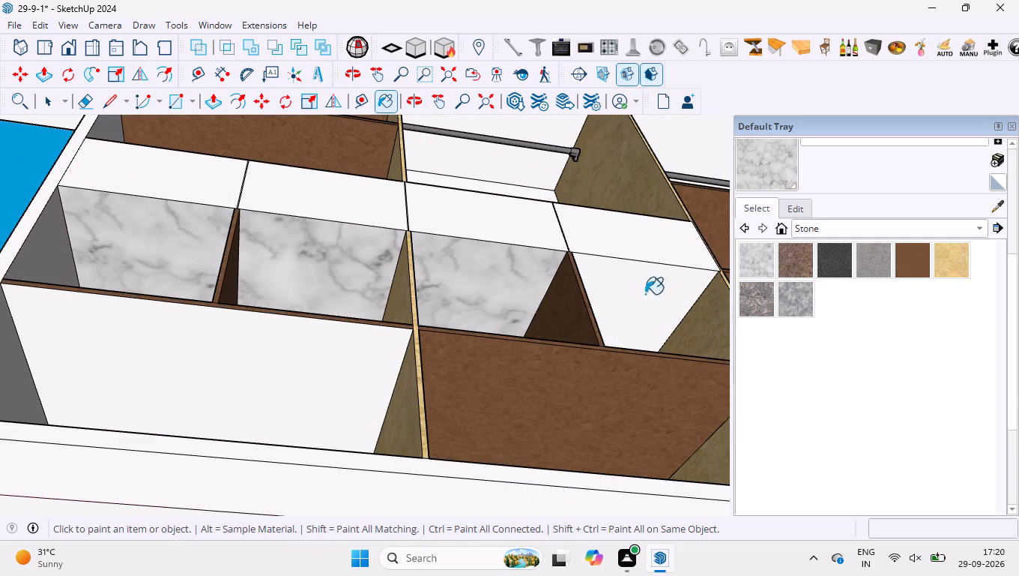
pyautogui.click(647, 304)
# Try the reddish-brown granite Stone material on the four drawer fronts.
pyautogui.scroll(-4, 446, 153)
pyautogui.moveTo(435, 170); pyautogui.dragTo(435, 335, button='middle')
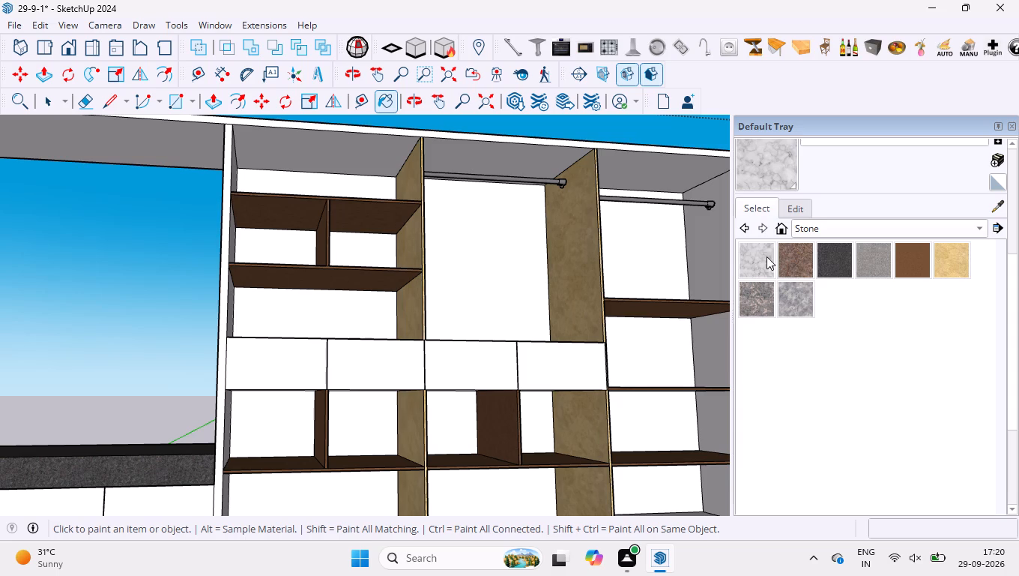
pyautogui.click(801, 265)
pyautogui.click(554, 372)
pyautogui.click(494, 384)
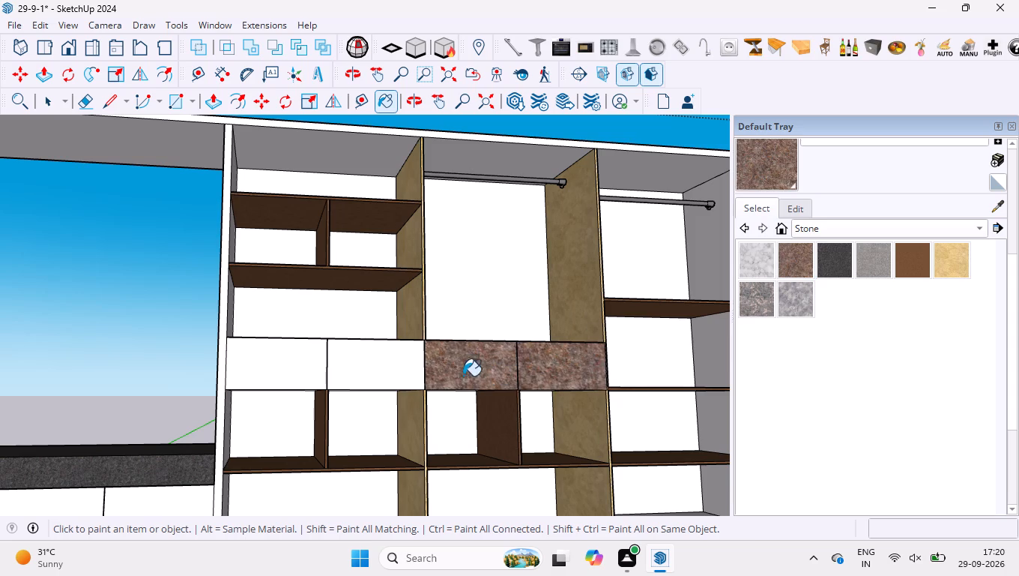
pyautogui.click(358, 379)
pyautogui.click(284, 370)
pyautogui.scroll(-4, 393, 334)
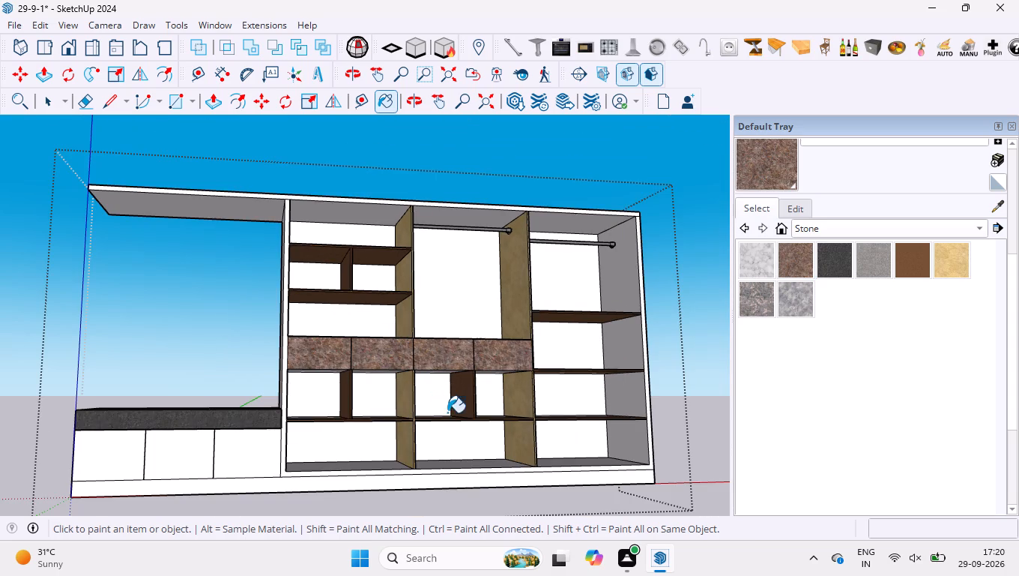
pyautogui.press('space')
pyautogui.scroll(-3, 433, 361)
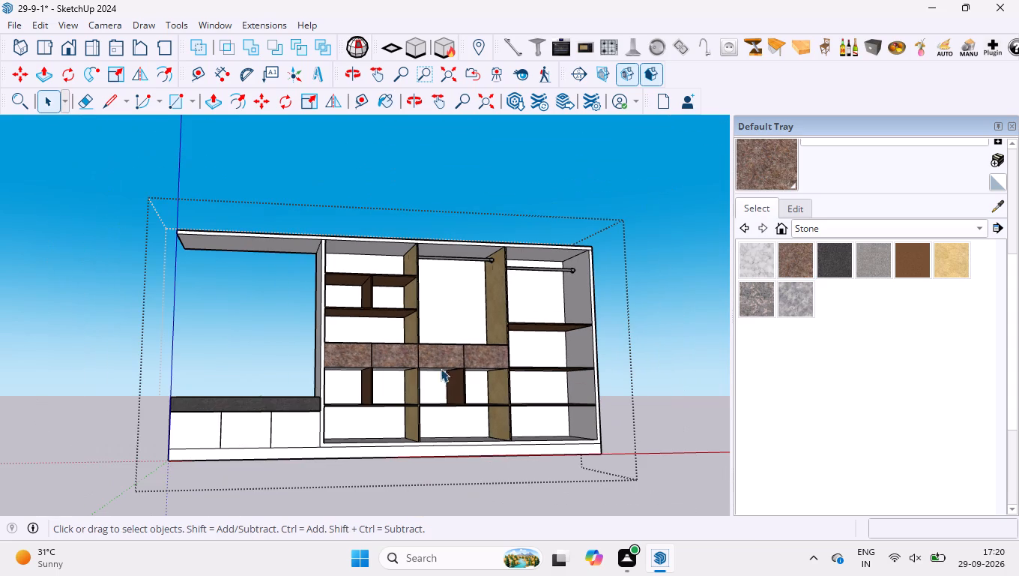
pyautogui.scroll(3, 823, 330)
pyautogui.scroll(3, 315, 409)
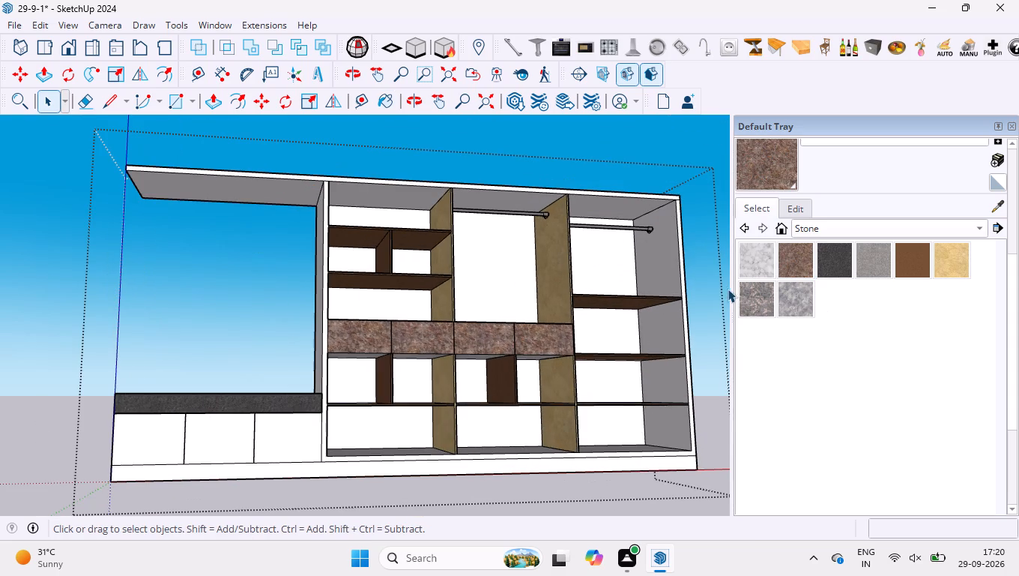
# Paint the four drawer fronts with the grey-and-pink veined granite Stone material.
pyautogui.click(762, 303)
pyautogui.scroll(7, 398, 388)
pyautogui.click(442, 305)
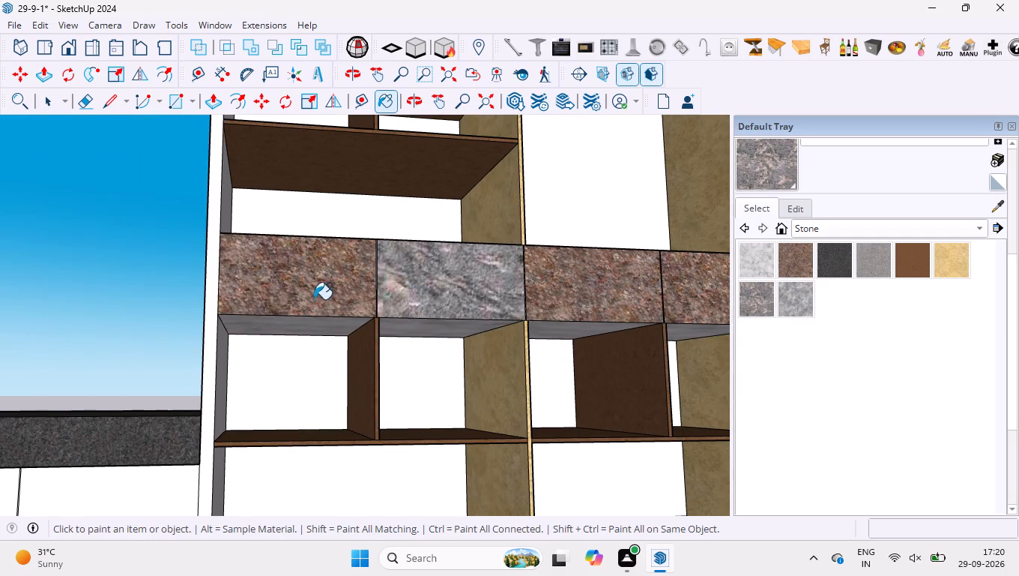
pyautogui.click(314, 299)
pyautogui.click(580, 299)
pyautogui.click(688, 293)
pyautogui.scroll(-4, 471, 278)
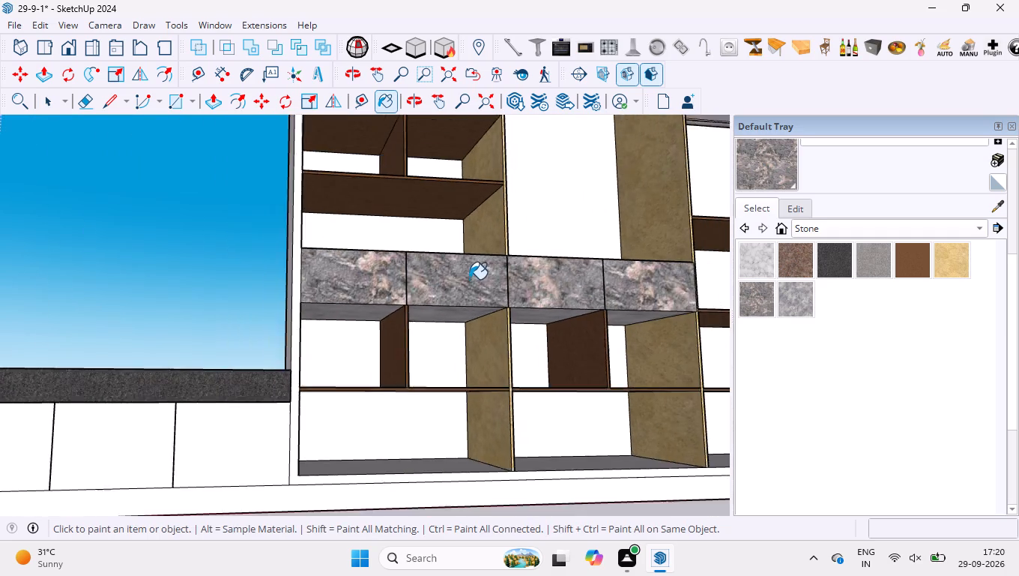
# Repaint the four drawer fronts with the reddish-brown Wood material in place of the veined granite.
pyautogui.scroll(-4, 468, 283)
pyautogui.moveTo(471, 291); pyautogui.dragTo(452, 404, button='middle')
pyautogui.scroll(2, 622, 315)
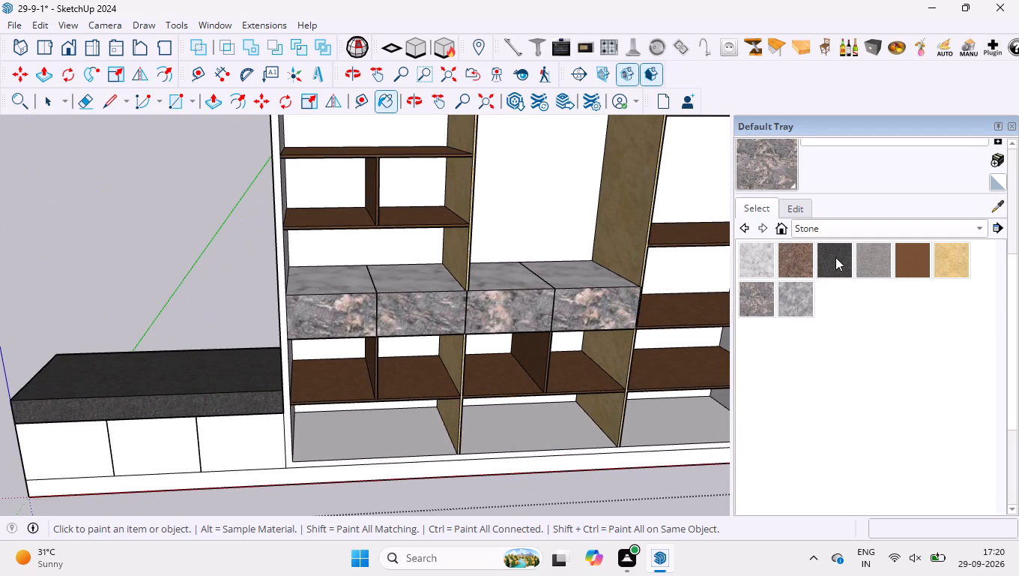
pyautogui.click(841, 232)
pyautogui.click(815, 291)
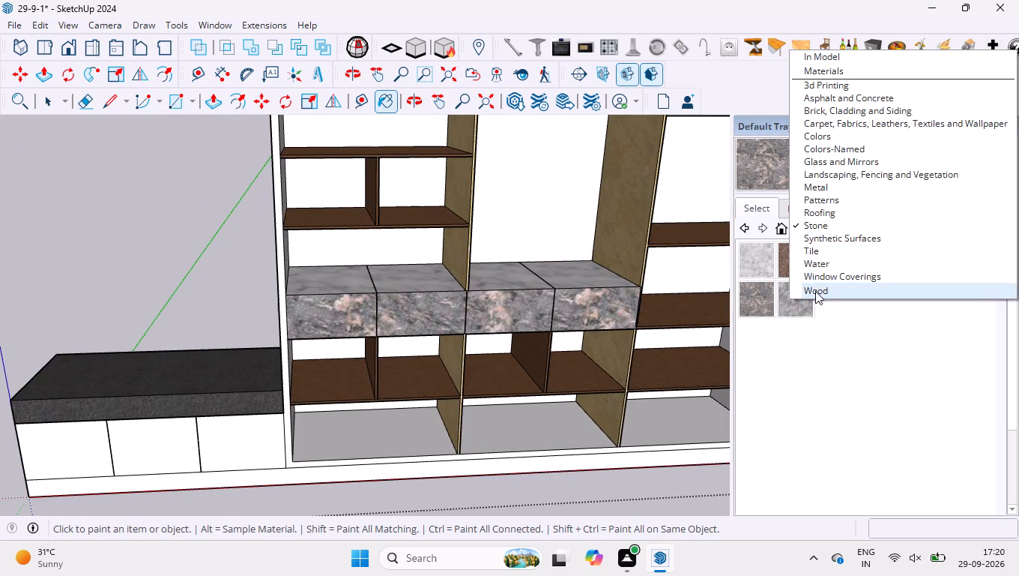
pyautogui.click(907, 300)
pyautogui.click(620, 313)
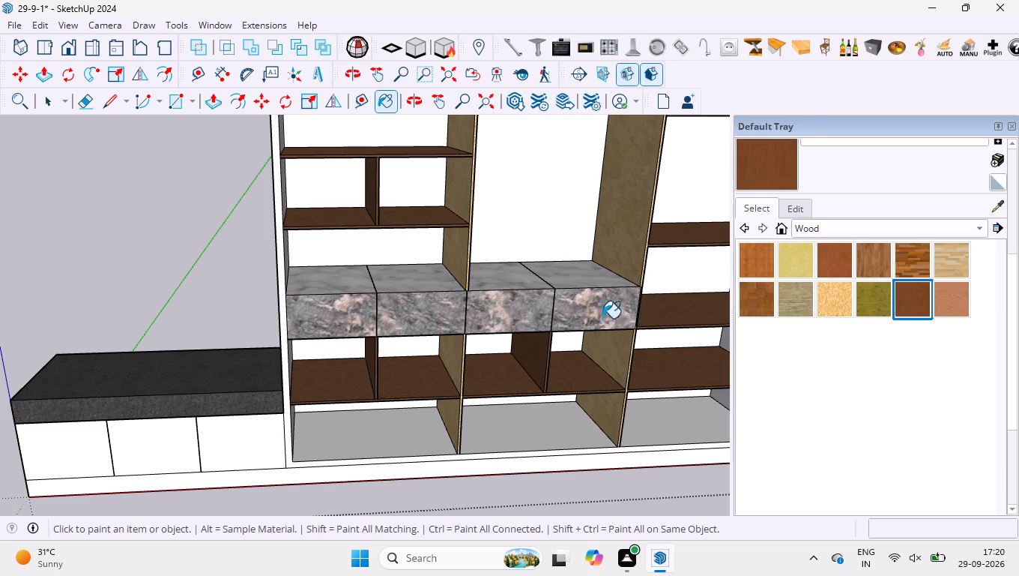
pyautogui.click(492, 321)
pyautogui.click(399, 311)
pyautogui.click(322, 319)
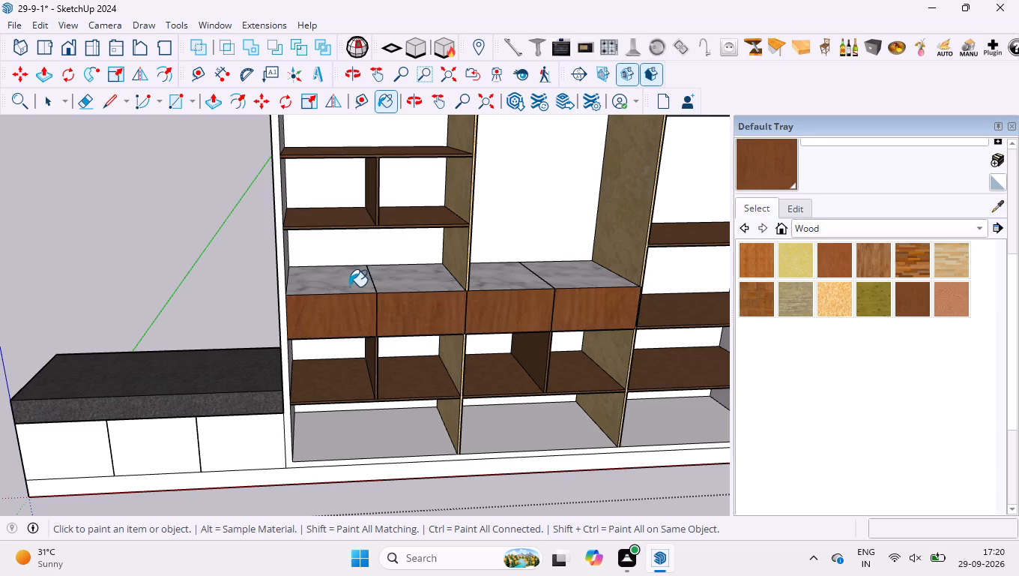
pyautogui.press('space')
# Insert a cylindrical metal bar handle from the Handles components onto the upper part of the first drawer's front.
pyautogui.scroll(-8, 435, 281)
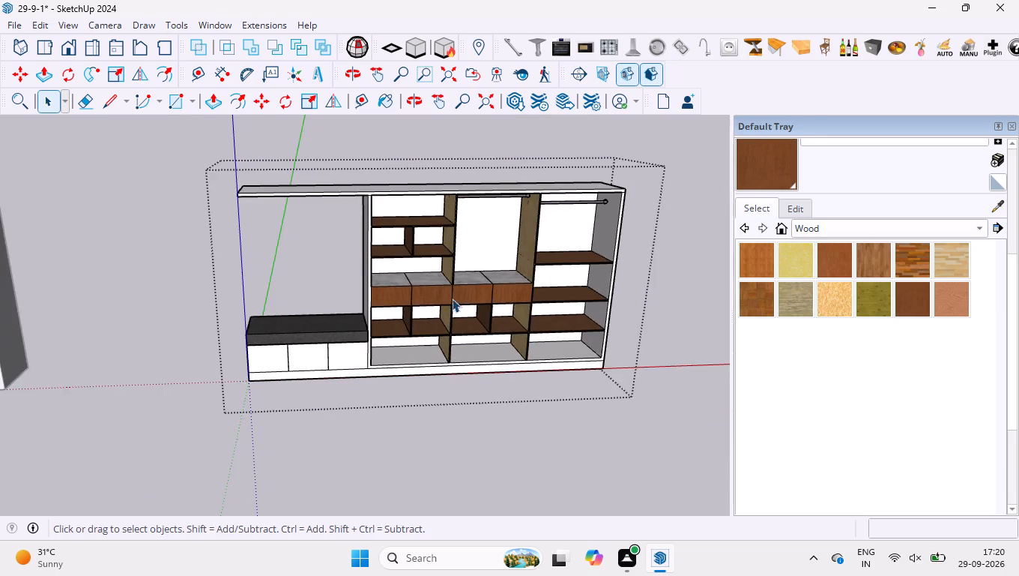
pyautogui.scroll(5, 472, 315)
pyautogui.scroll(-3, 445, 298)
pyautogui.moveTo(479, 336); pyautogui.dragTo(481, 288, button='middle')
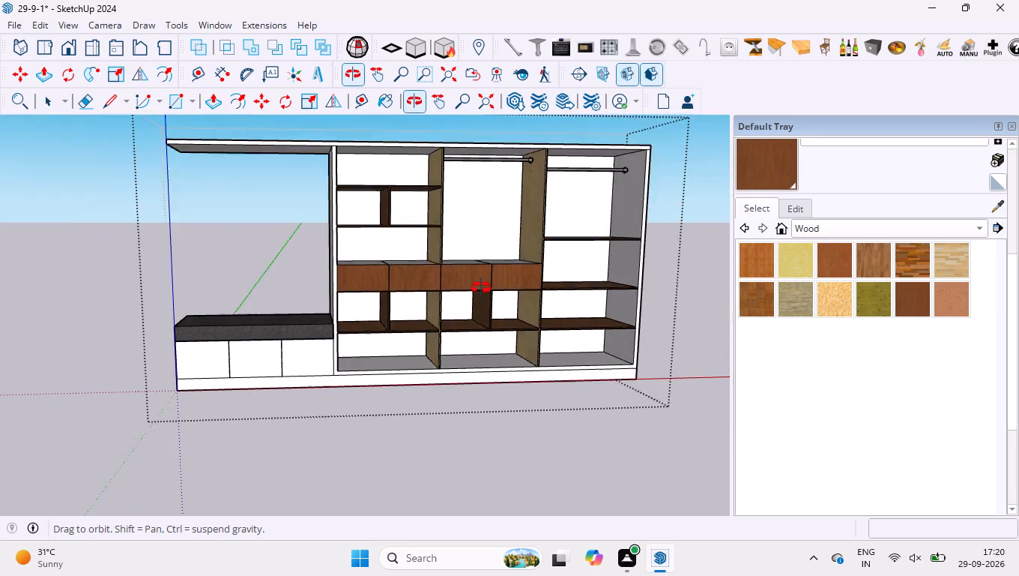
pyautogui.moveTo(481, 288); pyautogui.dragTo(470, 307, button='middle')
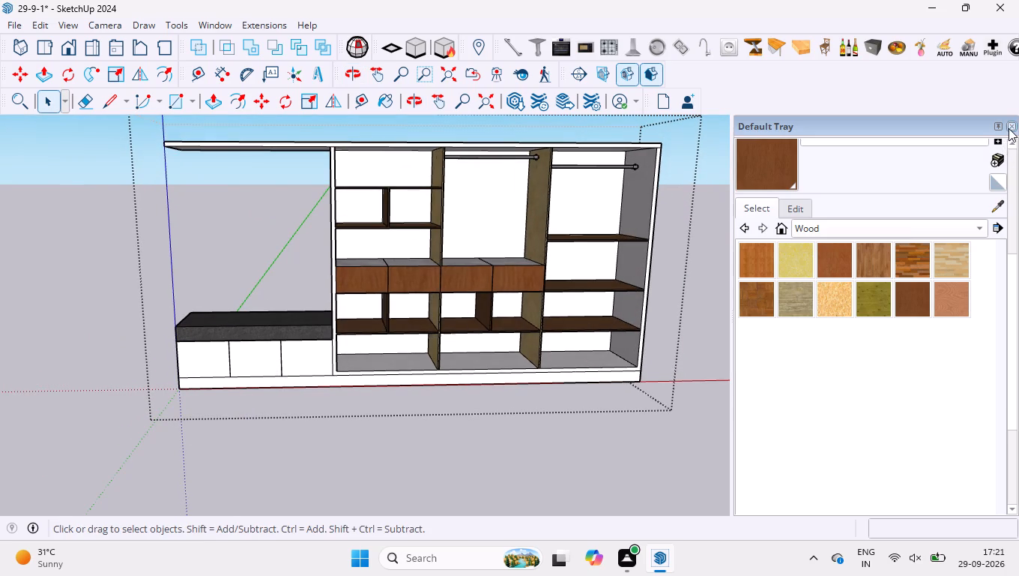
pyautogui.click(1009, 128)
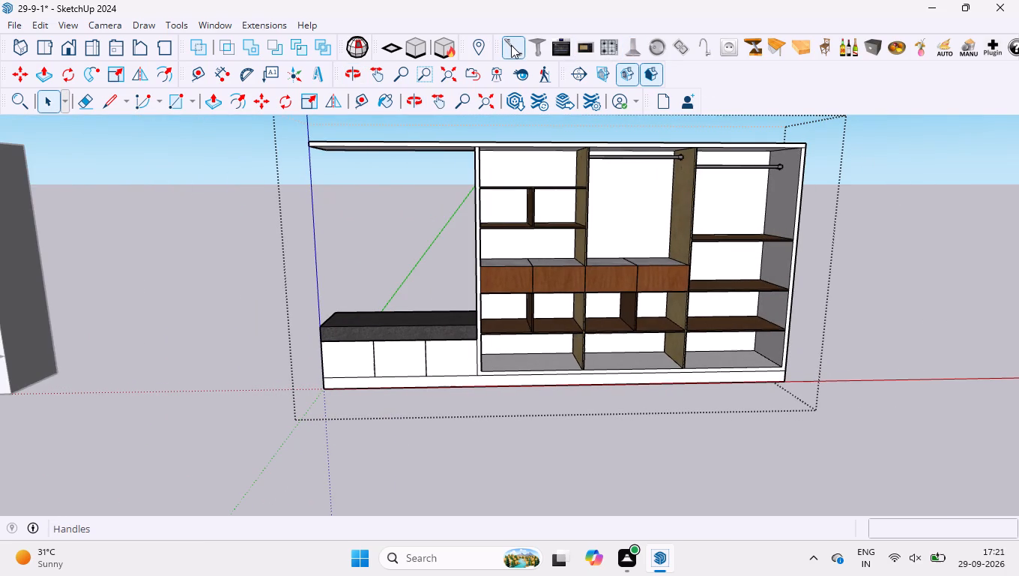
pyautogui.click(511, 45)
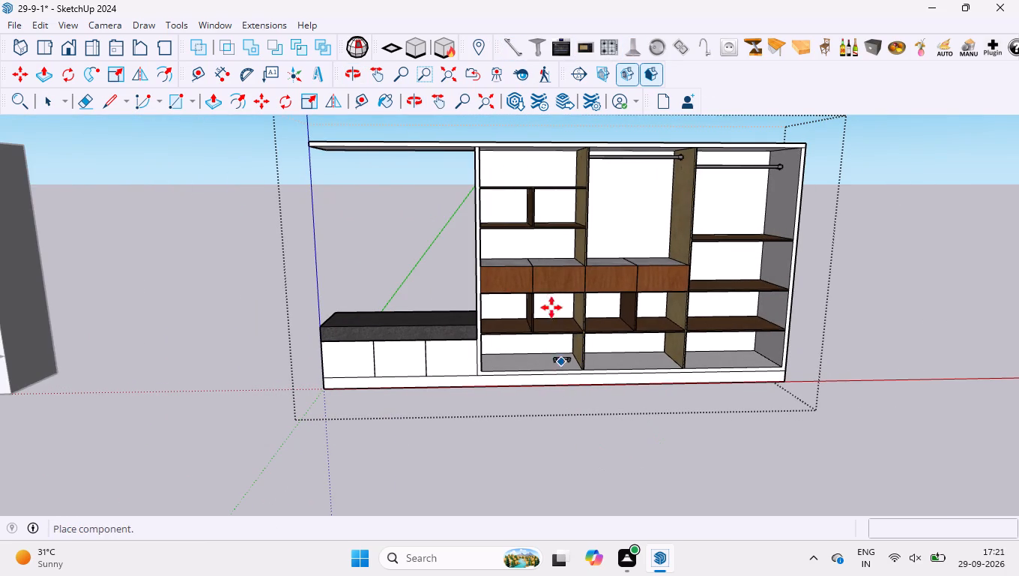
pyautogui.scroll(10, 548, 302)
pyautogui.scroll(8, 450, 261)
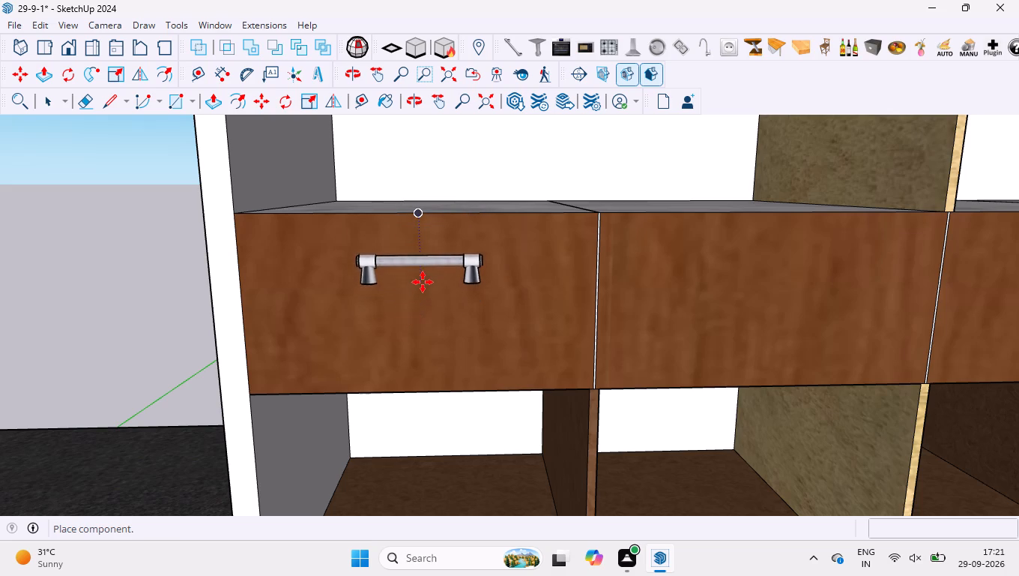
pyautogui.click(426, 270)
# Rotate the bar handle 90° about its long horizontal axis so its feet point towards the drawer.
pyautogui.scroll(2, 400, 247)
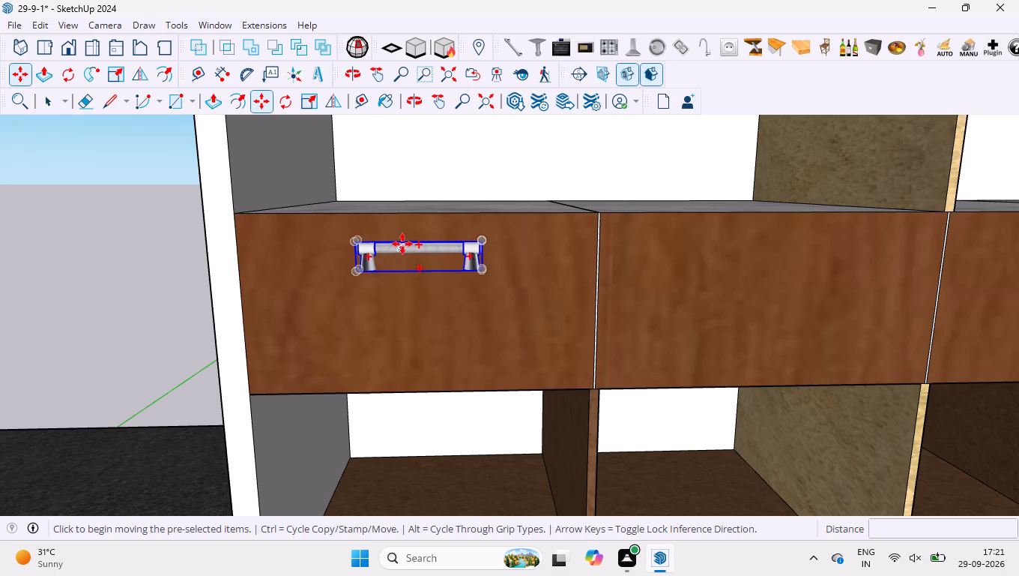
pyautogui.scroll(3, 402, 245)
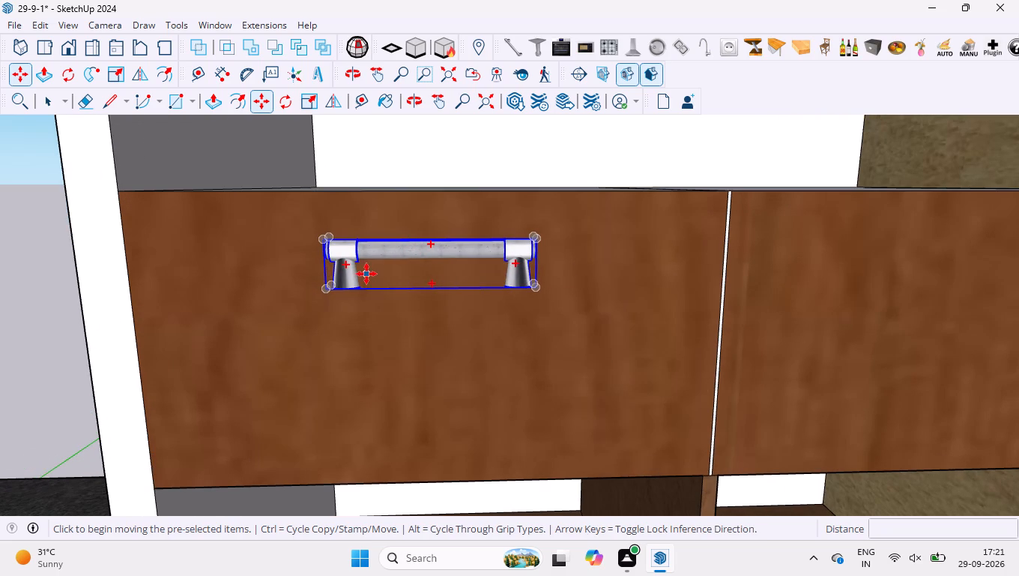
pyautogui.press('q')
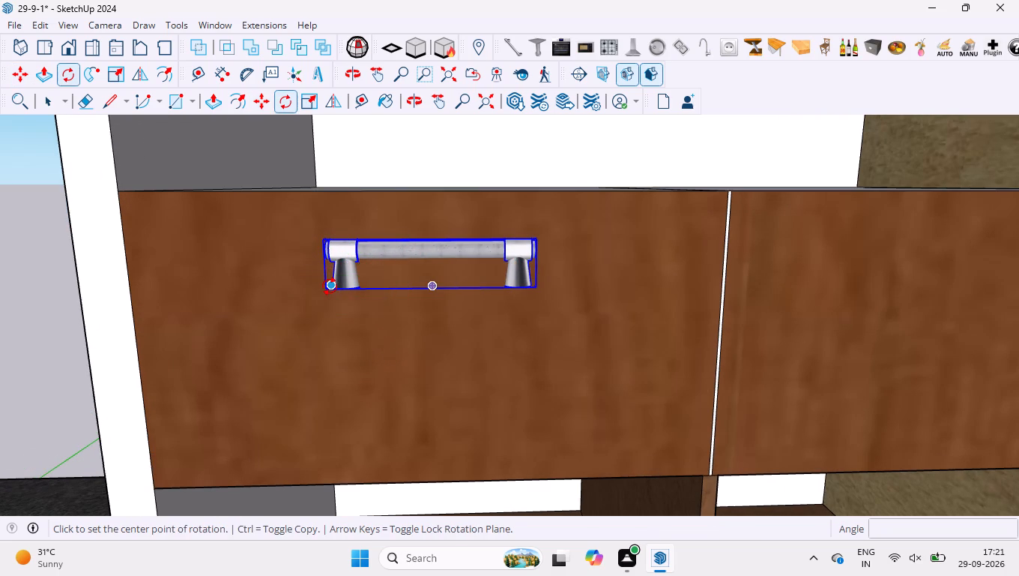
pyautogui.click(327, 289)
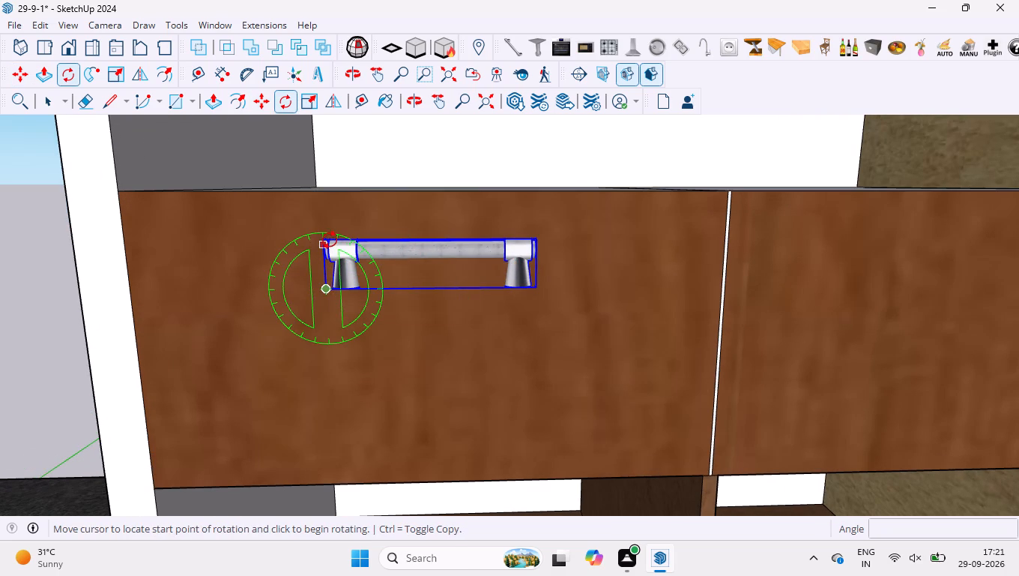
pyautogui.click(324, 235)
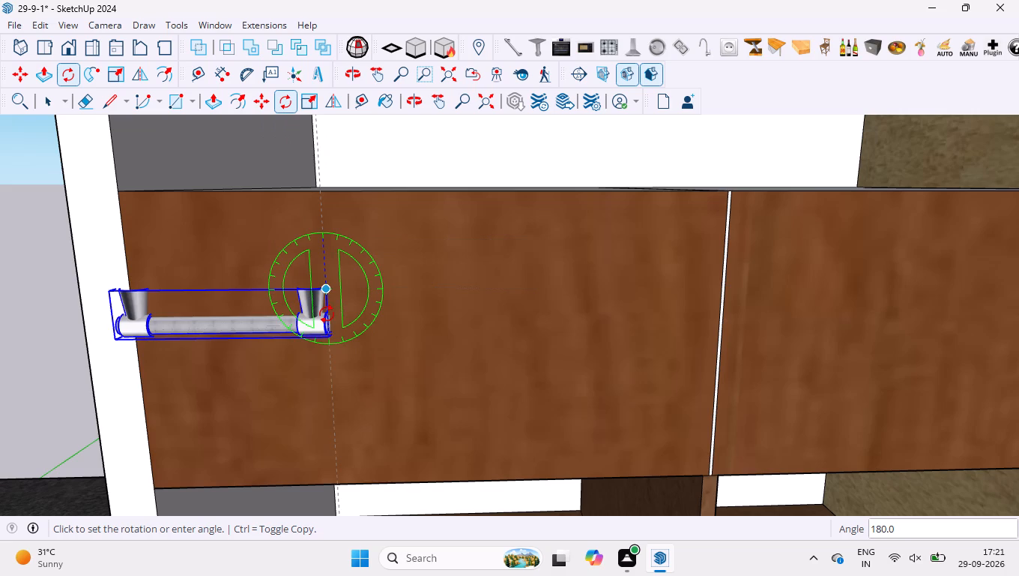
pyautogui.click(323, 149)
pyautogui.press('Right')
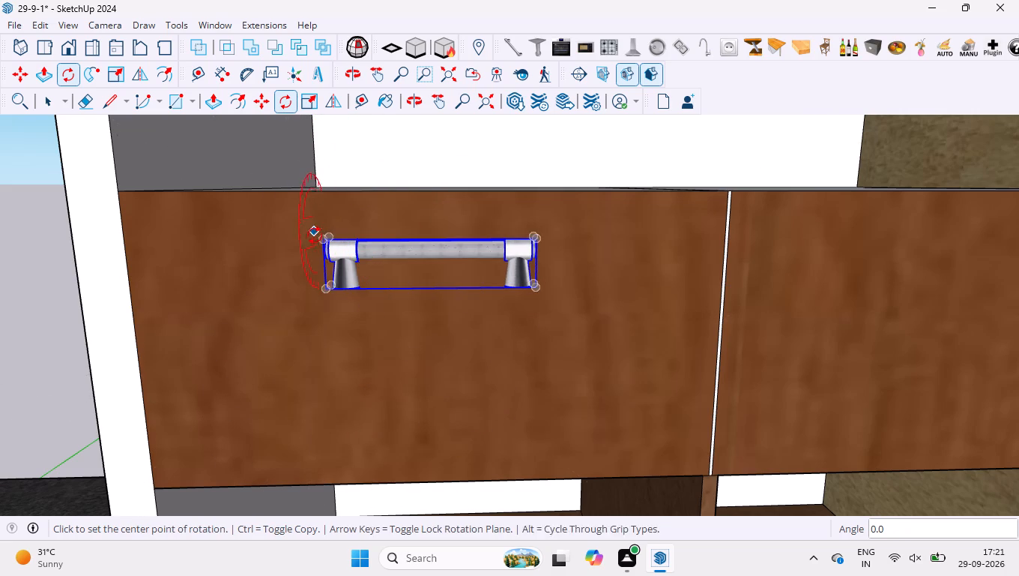
pyautogui.click(319, 239)
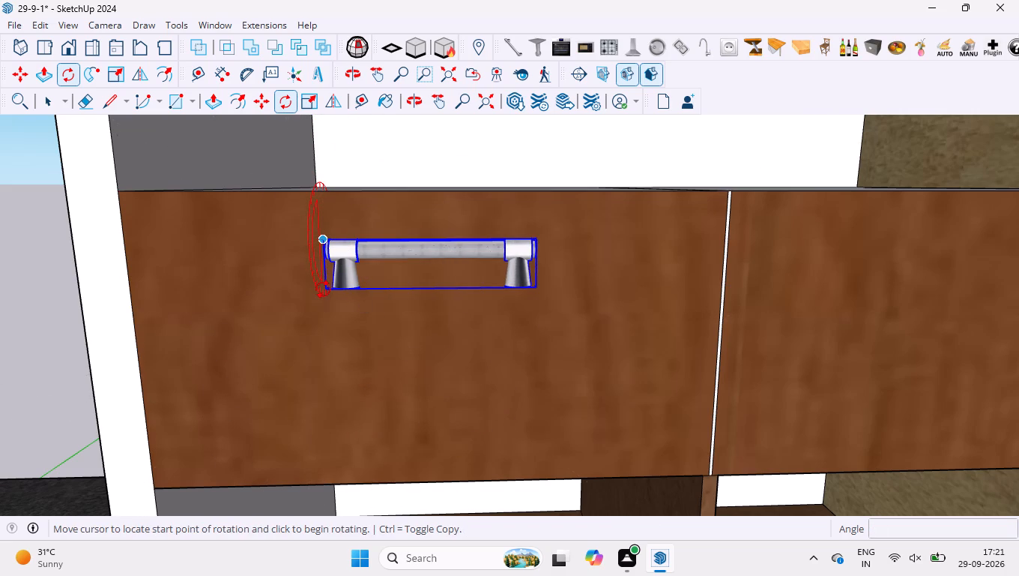
pyautogui.click(324, 289)
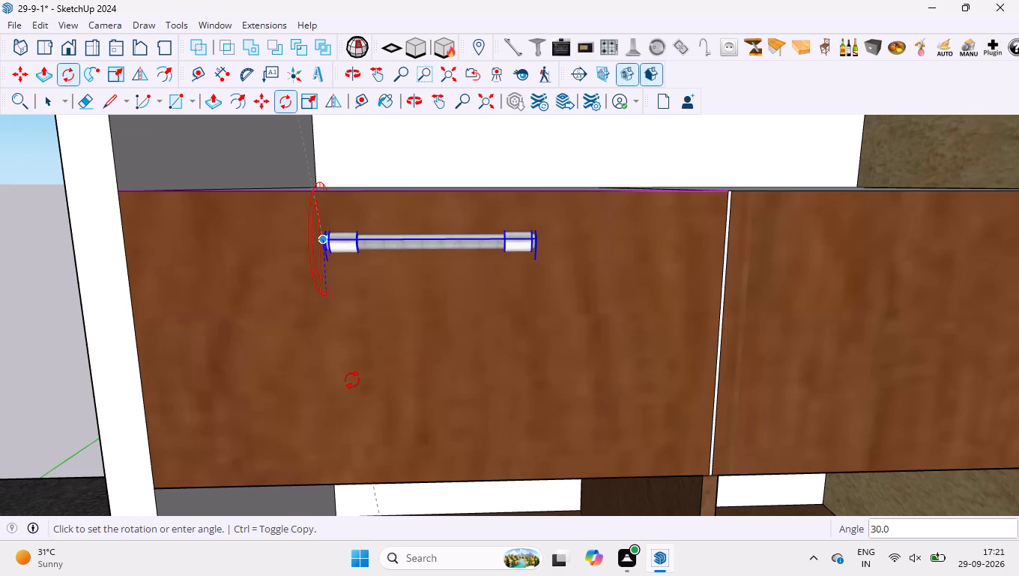
pyautogui.write('90')
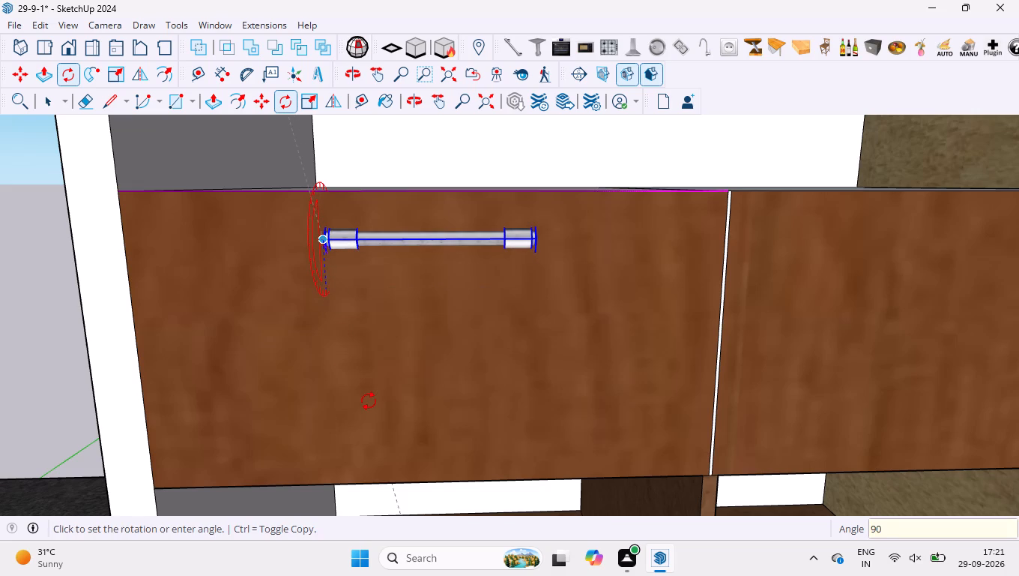
pyautogui.press('Return')
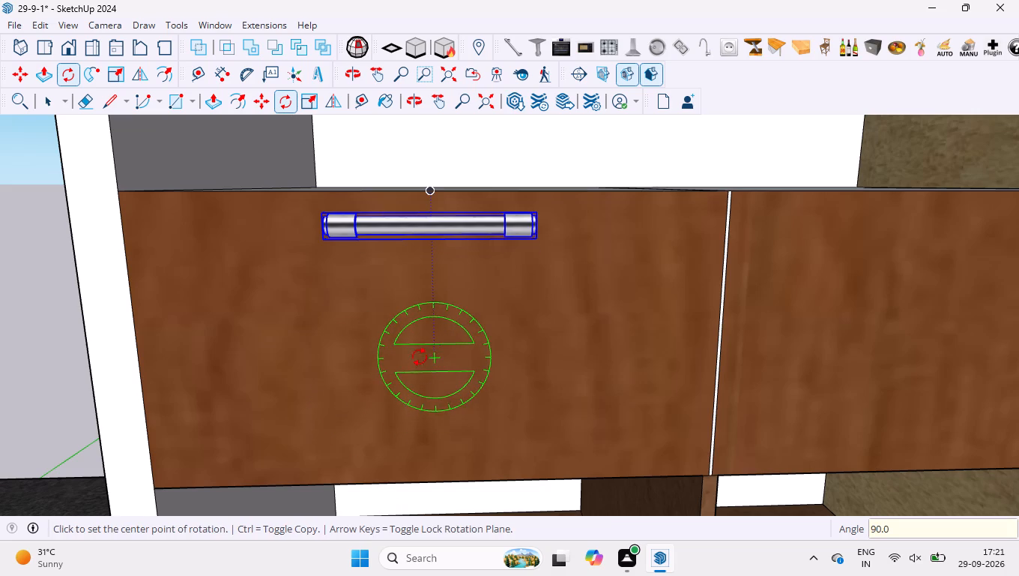
pyautogui.press('space')
# Move the rotated bar handle outward and seat its two mounting feet against the first drawer's front face.
pyautogui.scroll(-3, 427, 323)
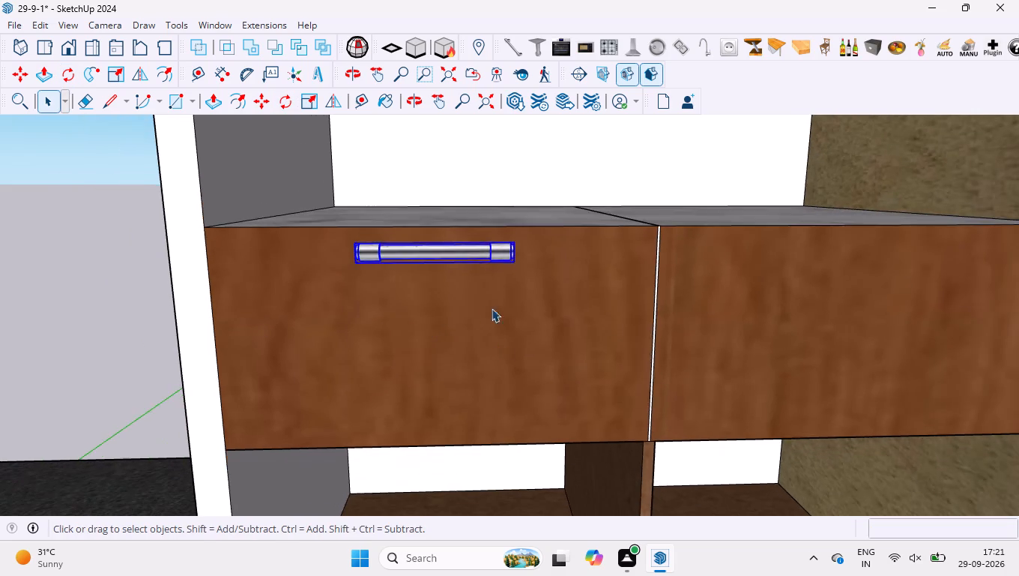
pyautogui.scroll(3, 486, 262)
pyautogui.moveTo(456, 246); pyautogui.dragTo(466, 376, button='middle')
pyautogui.scroll(7, 274, 228)
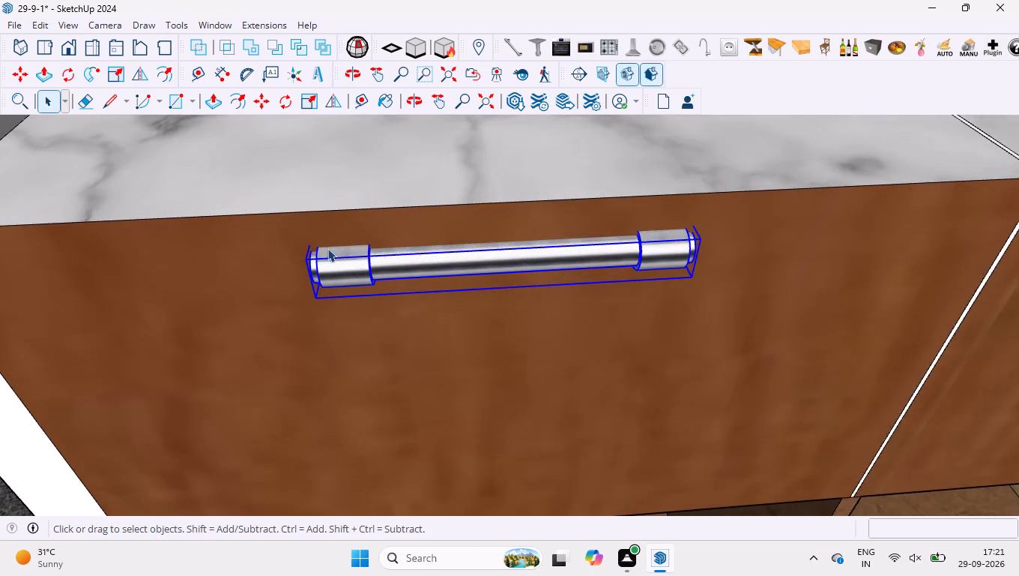
pyautogui.press('m')
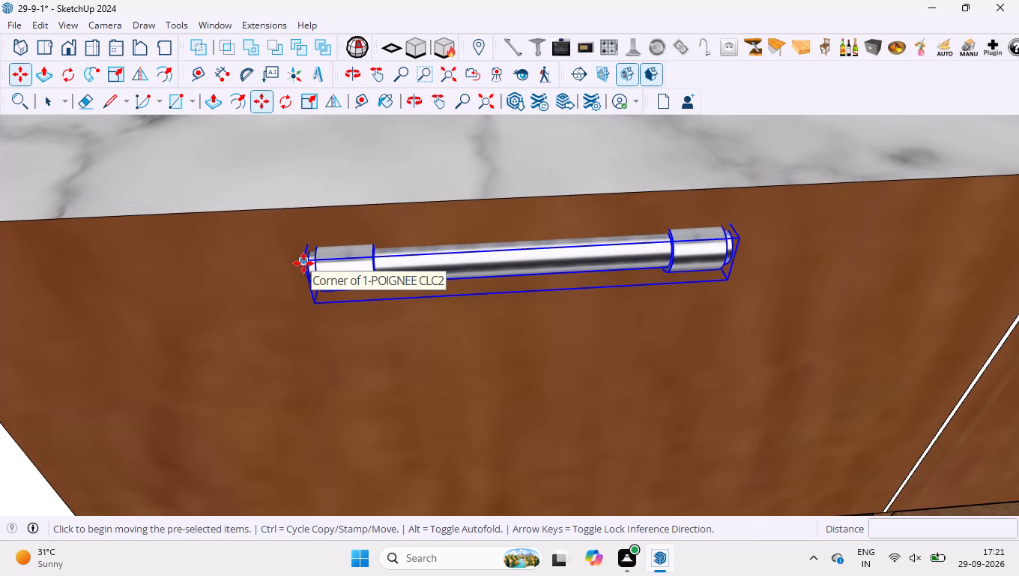
pyautogui.click(303, 263)
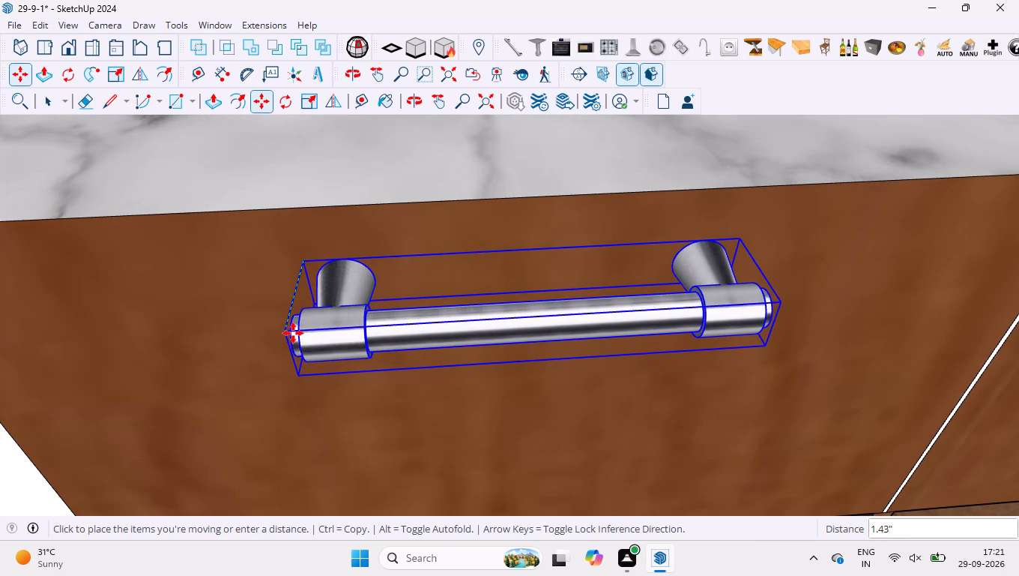
pyautogui.click(291, 341)
pyautogui.moveTo(282, 236); pyautogui.dragTo(518, 298, button='middle')
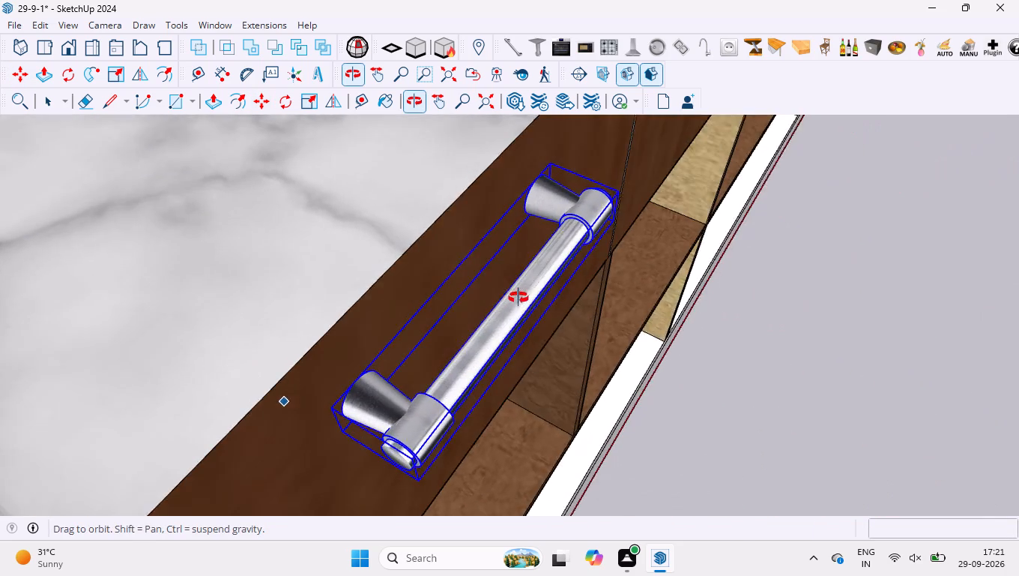
pyautogui.moveTo(518, 298); pyautogui.dragTo(521, 298, button='middle')
pyautogui.scroll(8, 318, 424)
pyautogui.click(357, 394)
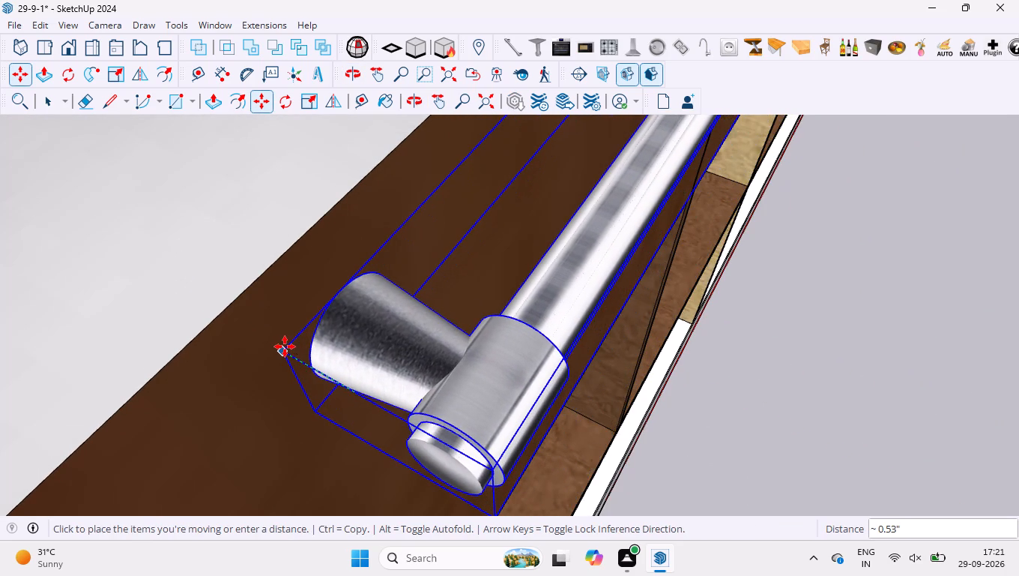
pyautogui.click(285, 346)
# Swap the selected bar handle on the first drawer for the flat white handle with rounded ends.
pyautogui.scroll(-3, 306, 376)
pyautogui.moveTo(349, 385); pyautogui.dragTo(205, 334, button='middle')
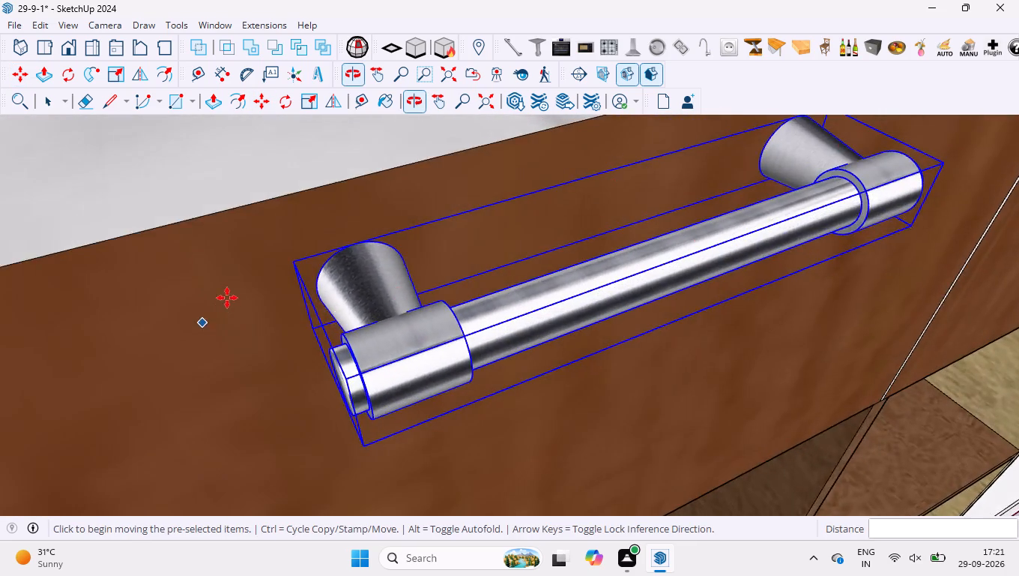
pyautogui.scroll(-13, 227, 298)
pyautogui.moveTo(370, 343); pyautogui.dragTo(242, 253, button='middle')
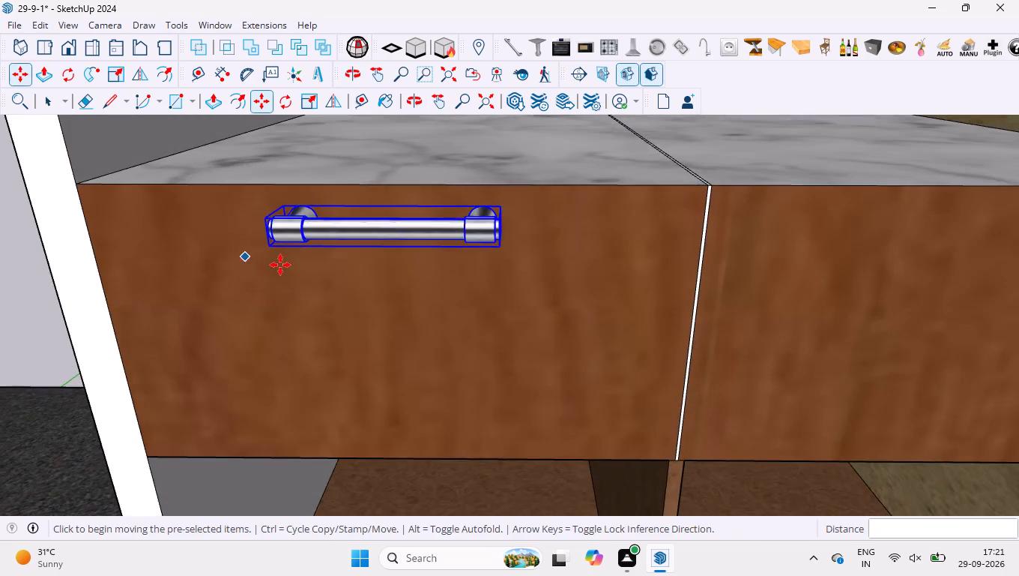
pyautogui.scroll(-9, 280, 265)
pyautogui.moveTo(330, 271); pyautogui.dragTo(377, 279, button='middle')
pyautogui.scroll(8, 338, 255)
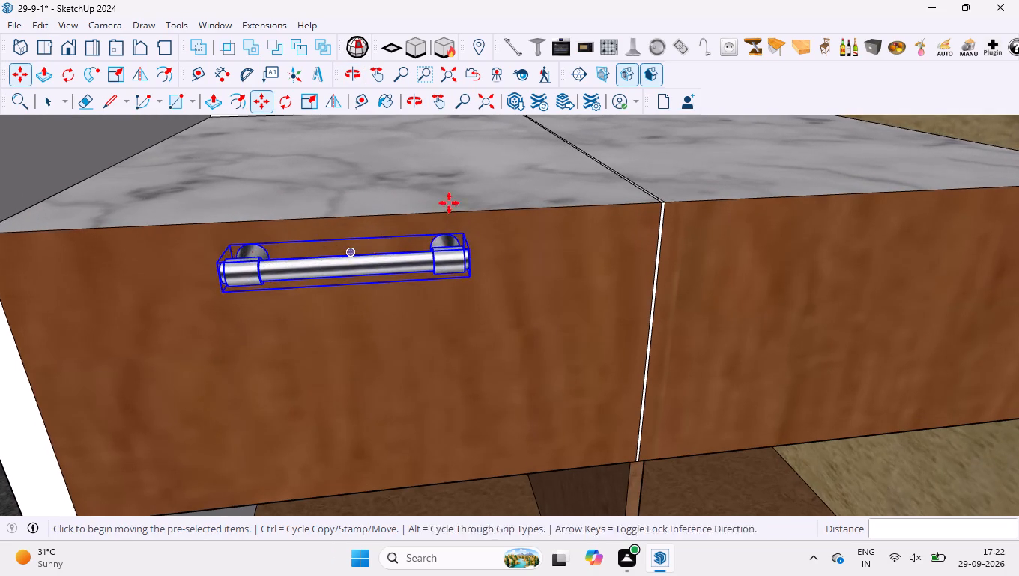
pyautogui.click(518, 39)
pyautogui.click(508, 39)
pyautogui.click(508, 39)
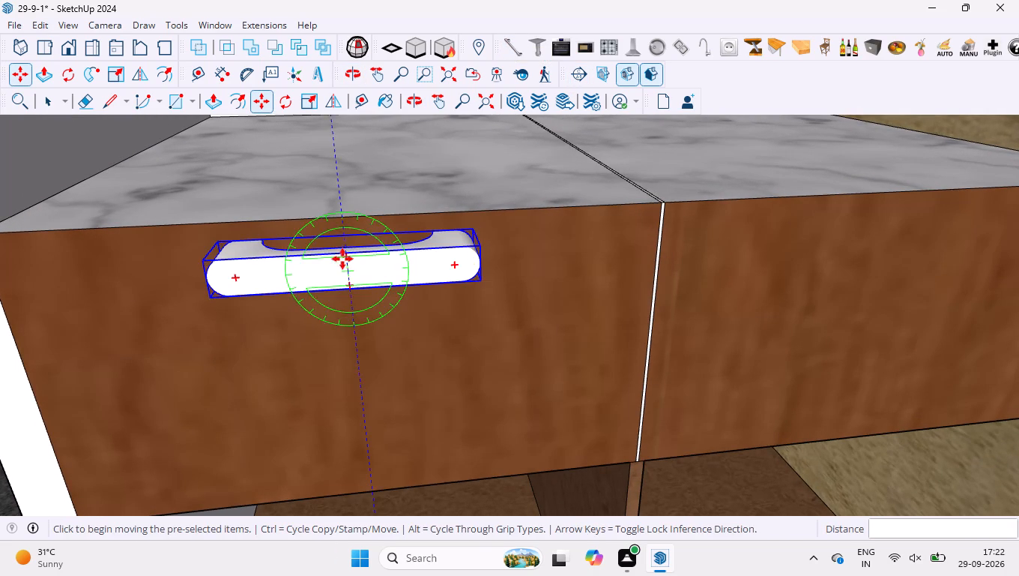
# Shift the white handle about 0.5" down the first drawer's front.
pyautogui.scroll(7, 347, 250)
pyautogui.click(351, 251)
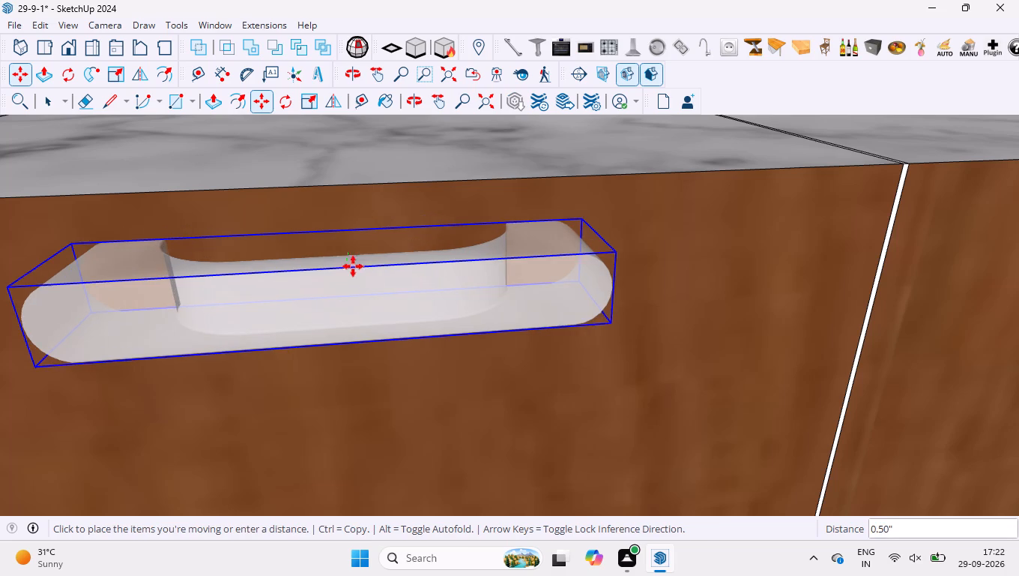
pyautogui.click(355, 289)
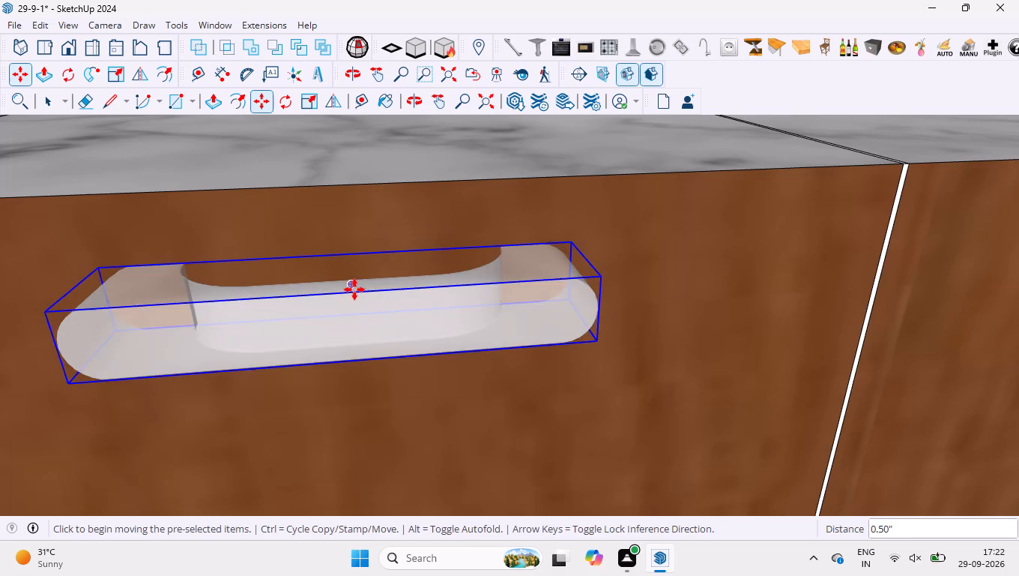
# Copy the white handle from the first drawer along the drawers' top edge onto the second drawer front.
pyautogui.scroll(-10, 218, 271)
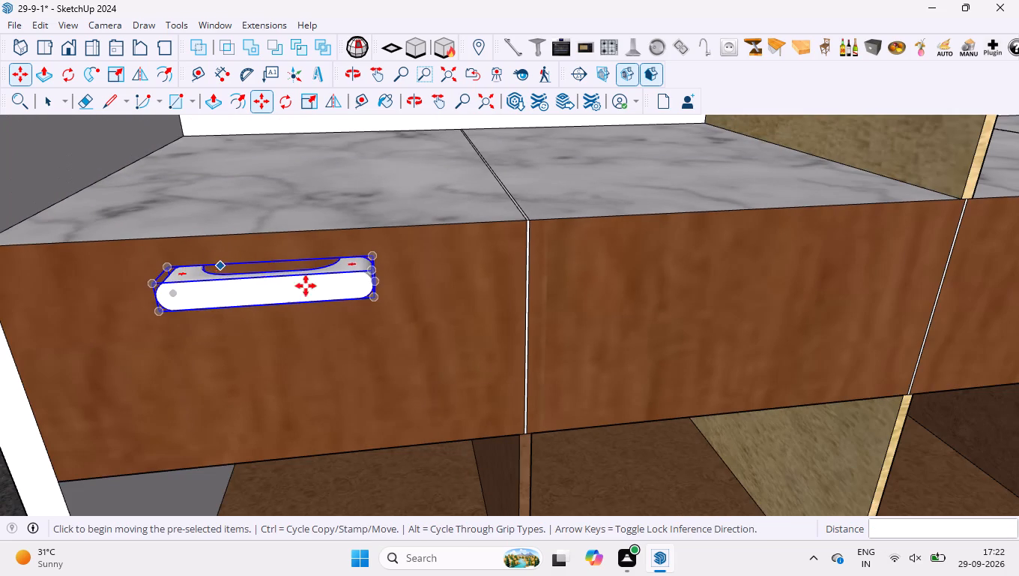
pyautogui.scroll(-2, 321, 288)
pyautogui.scroll(7, 258, 259)
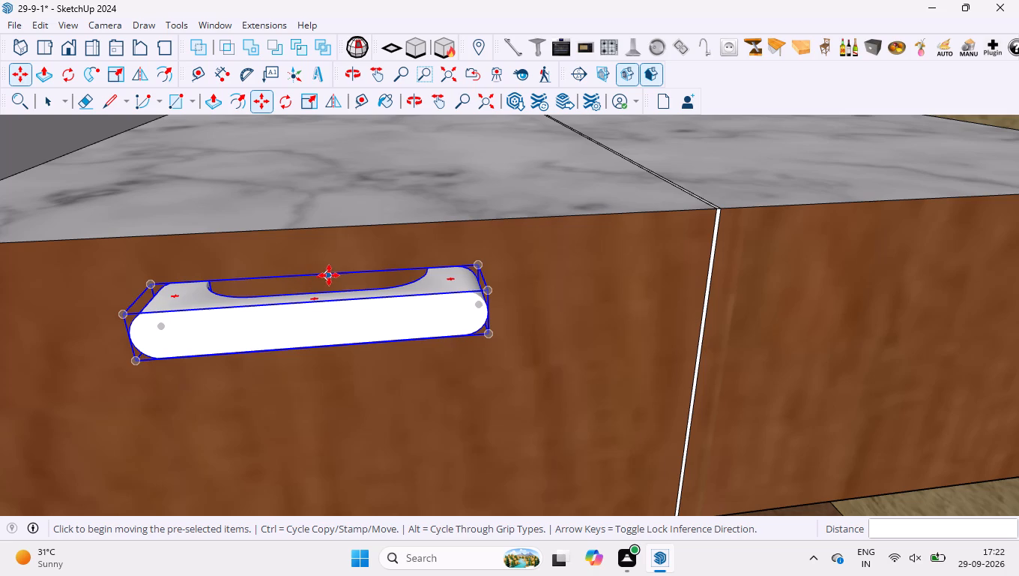
pyautogui.click(314, 223)
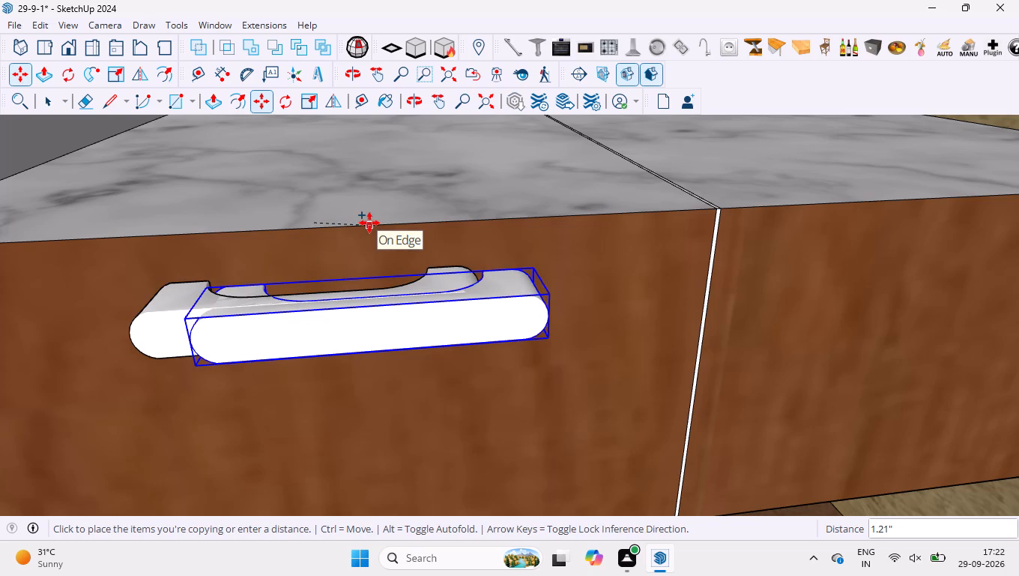
pyautogui.scroll(-11, 381, 215)
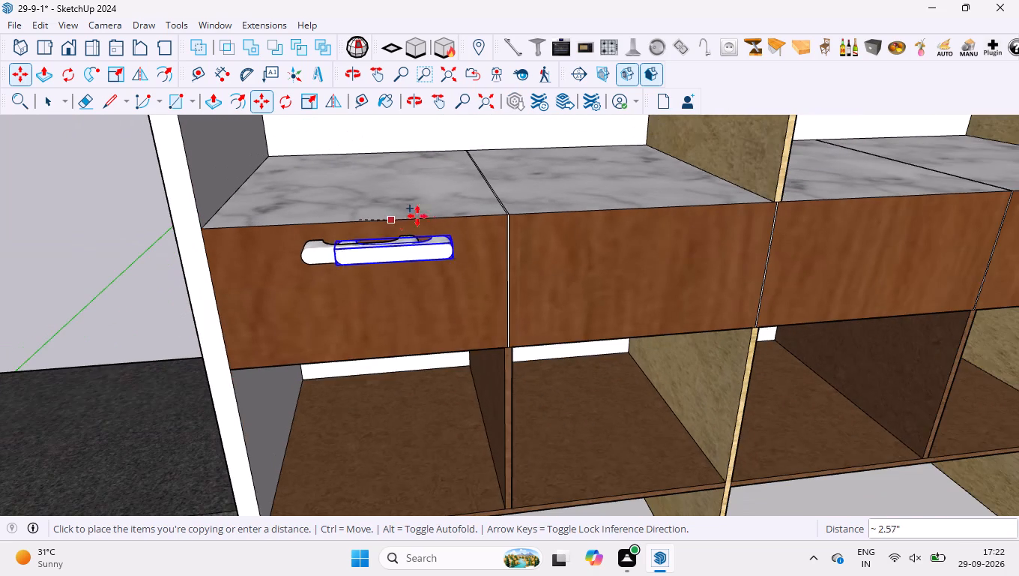
pyautogui.scroll(7, 631, 213)
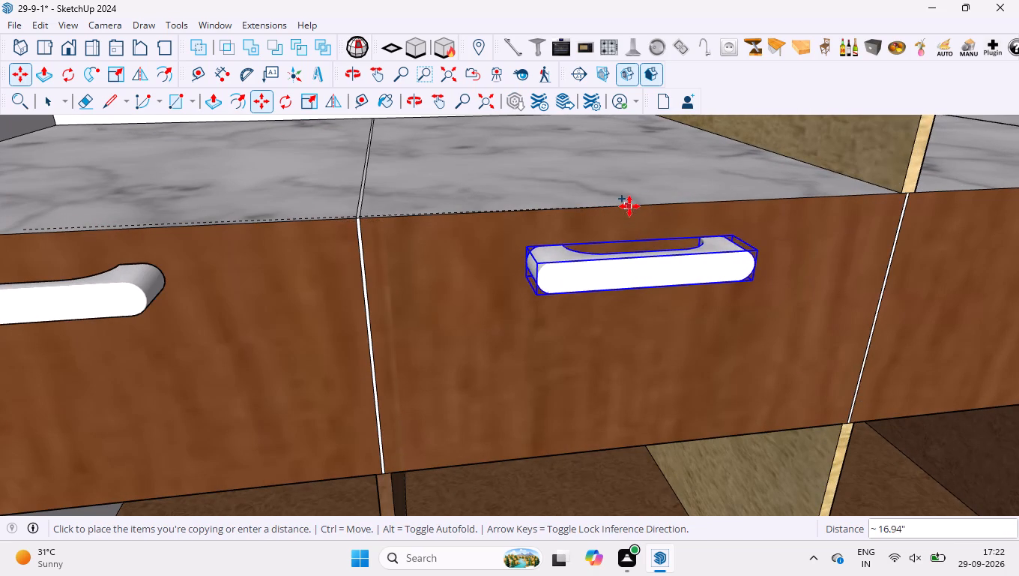
pyautogui.click(650, 203)
pyautogui.scroll(-4, 651, 204)
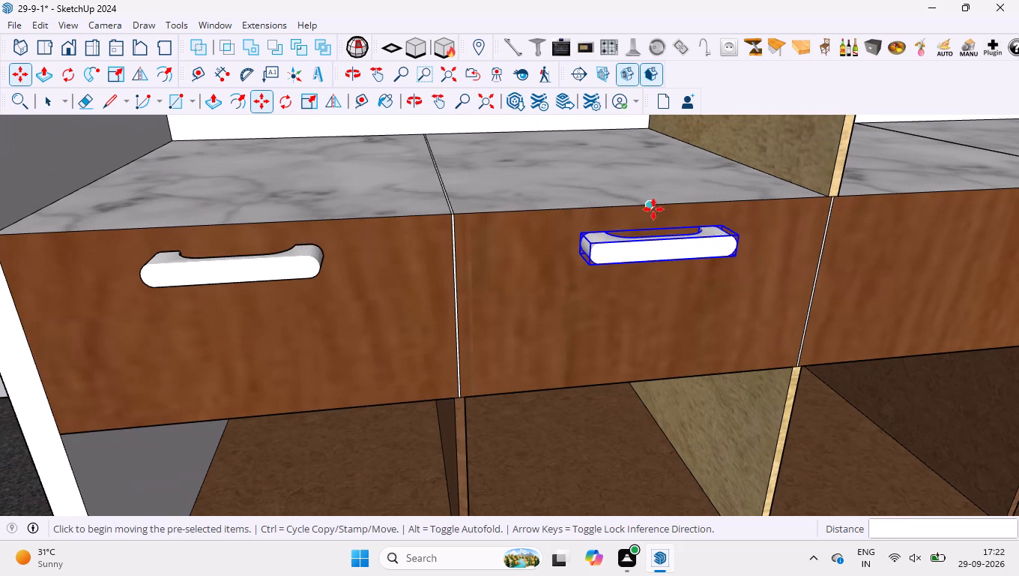
# Copy the handle about 17.9" along onto the third drawer, and again about 17.5" further onto the fourth drawer.
pyautogui.click(654, 204)
pyautogui.scroll(-3, 698, 195)
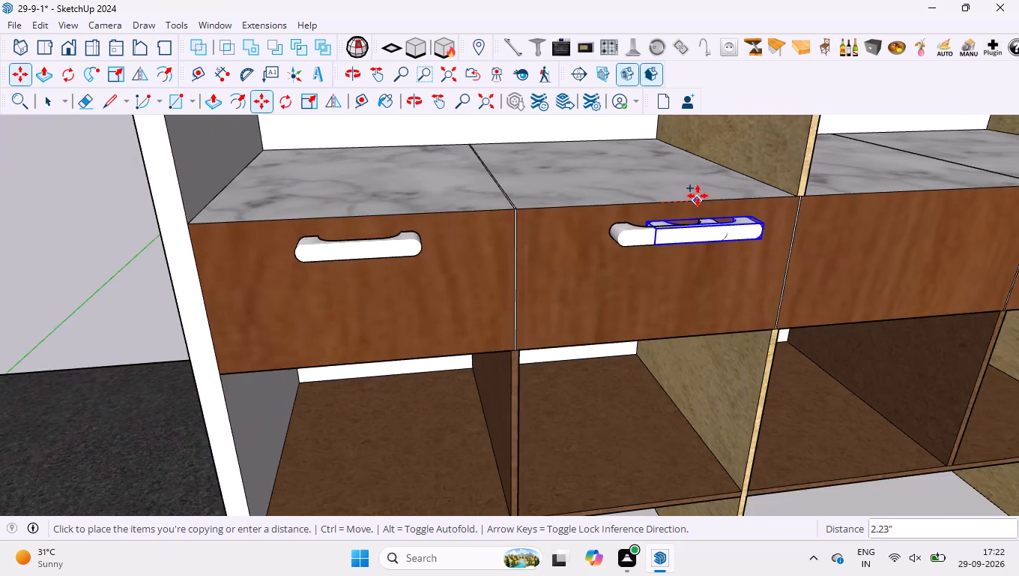
pyautogui.scroll(-18, 698, 196)
pyautogui.scroll(2, 867, 173)
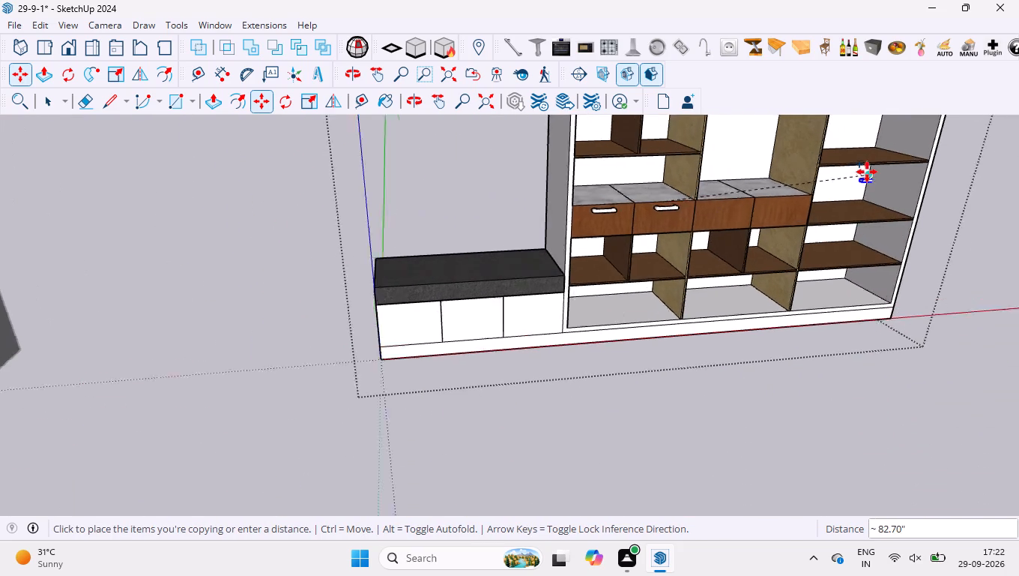
pyautogui.scroll(5, 867, 172)
pyautogui.scroll(3, 799, 211)
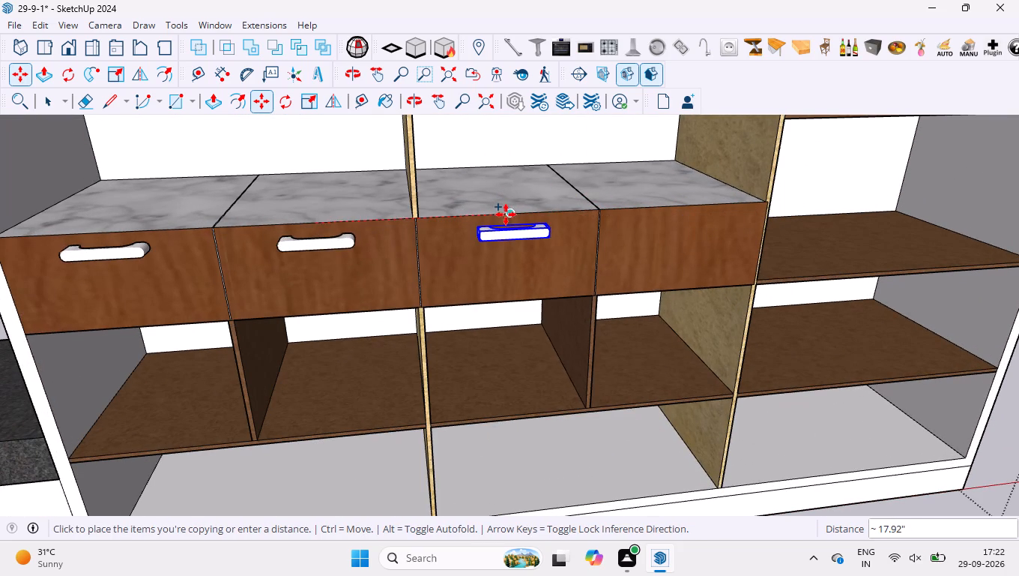
pyautogui.click(505, 214)
pyautogui.click(513, 214)
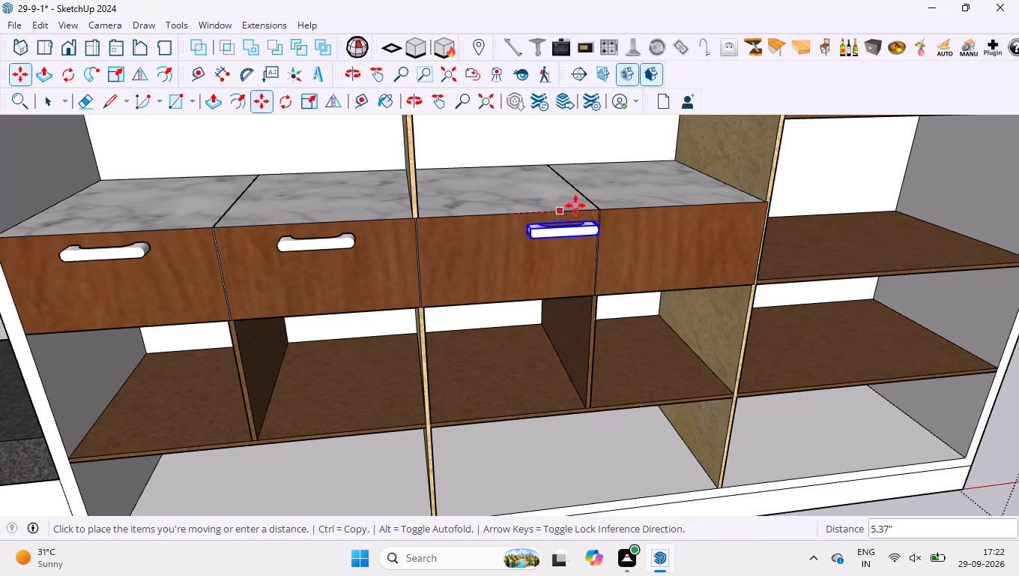
pyautogui.click(686, 208)
pyautogui.press('space')
# Select all four drawer handles and swap them for the dark metallic round knob.
pyautogui.scroll(-3, 518, 244)
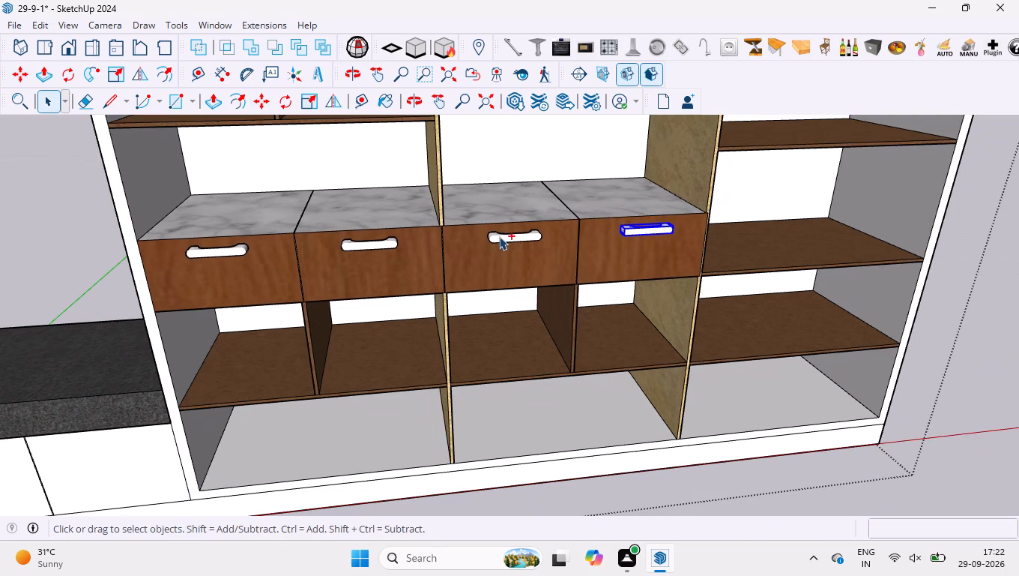
pyautogui.keyDown('ctrl'); pyautogui.click(500, 235); pyautogui.keyUp('ctrl')
pyautogui.keyDown('ctrl'); pyautogui.click(388, 249); pyautogui.keyUp('ctrl')
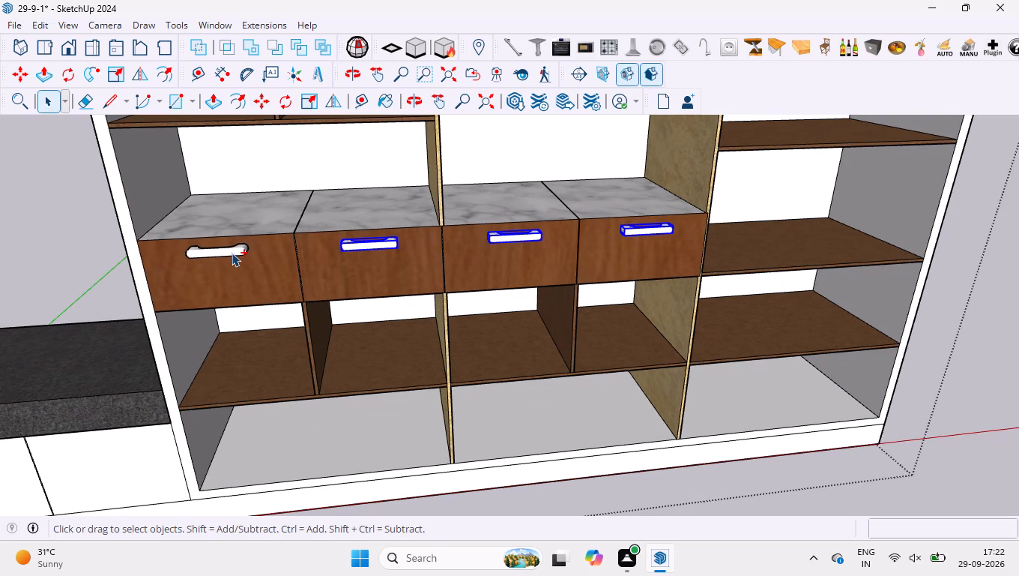
pyautogui.keyDown('ctrl'); pyautogui.click(232, 253); pyautogui.keyUp('ctrl')
pyautogui.scroll(5, 281, 232)
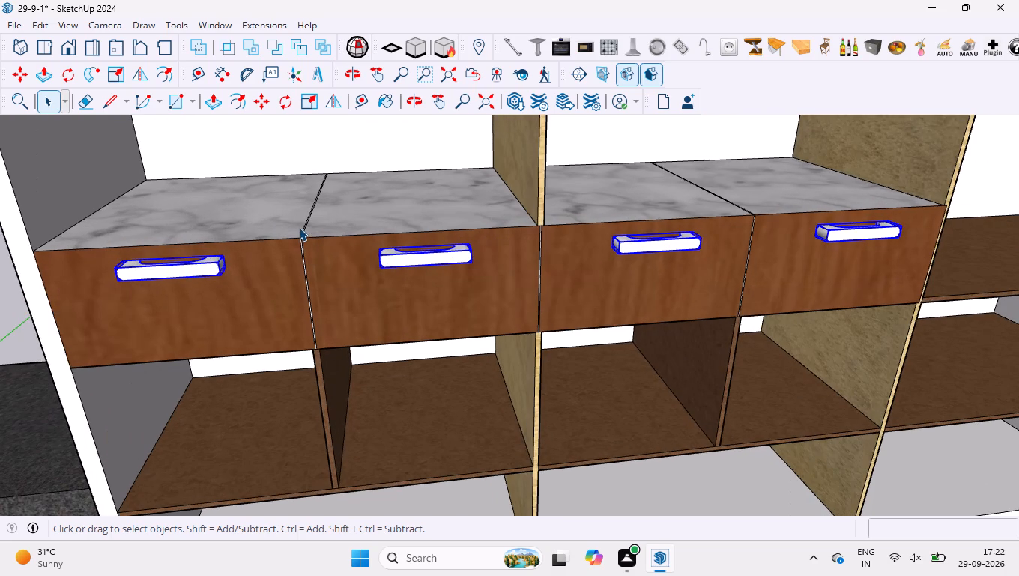
pyautogui.scroll(3, 299, 227)
pyautogui.scroll(18, 298, 250)
pyautogui.scroll(3, 297, 234)
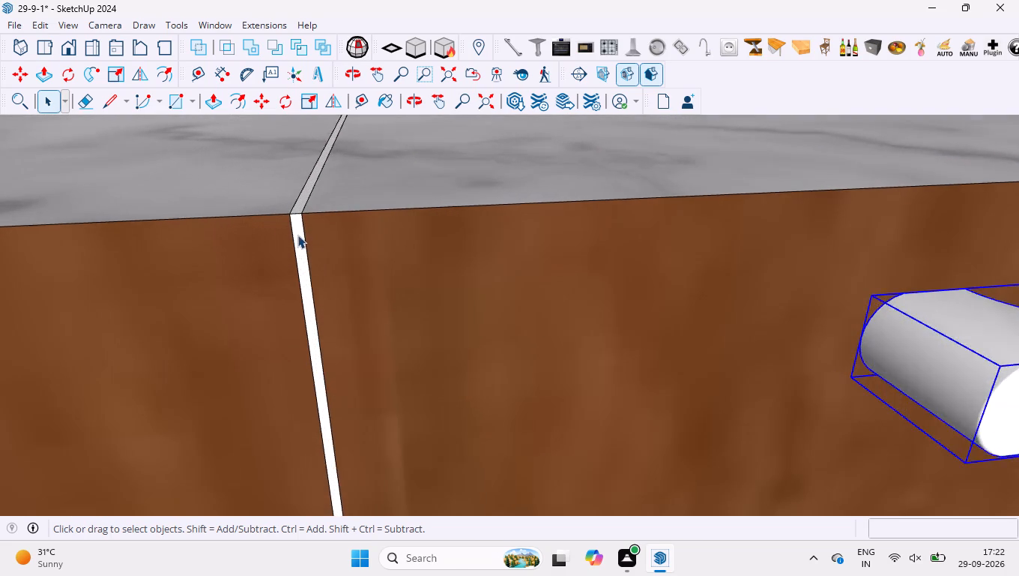
pyautogui.scroll(4, 297, 235)
pyautogui.scroll(-20, 295, 222)
pyautogui.scroll(-3, 295, 222)
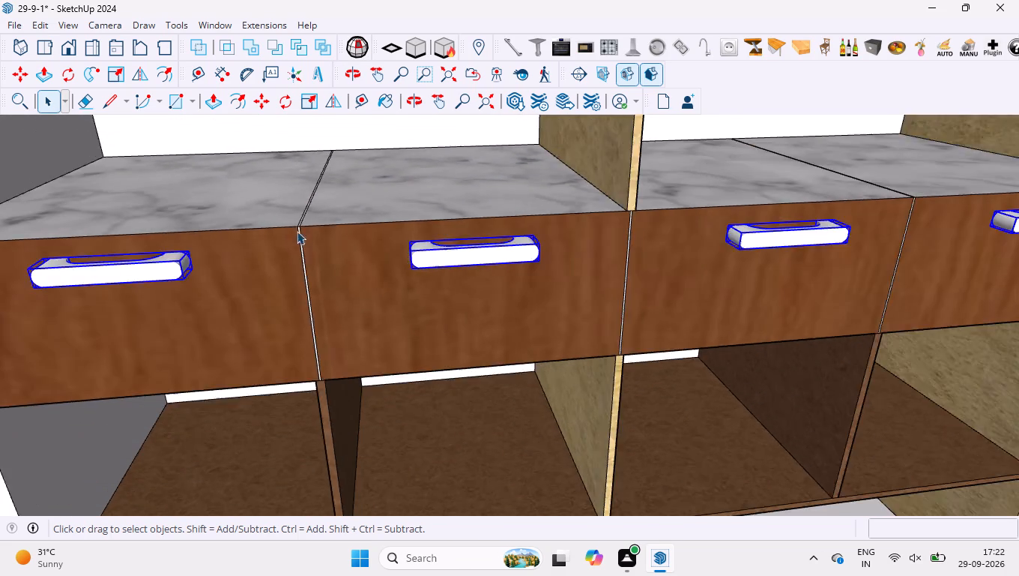
pyautogui.scroll(-15, 297, 231)
pyautogui.scroll(3, 619, 48)
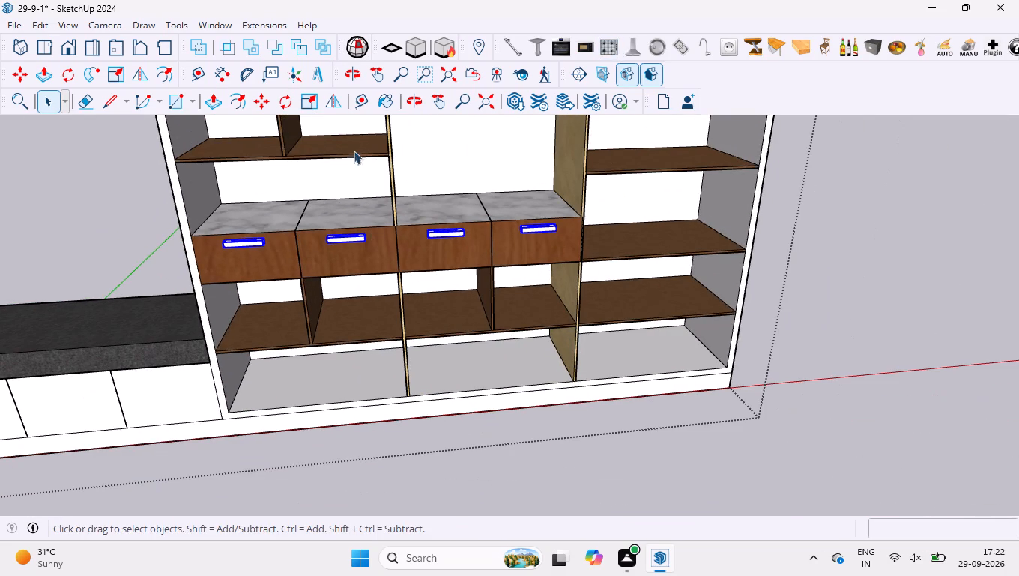
pyautogui.scroll(4, 338, 181)
pyautogui.click(507, 49)
pyautogui.scroll(8, 500, 214)
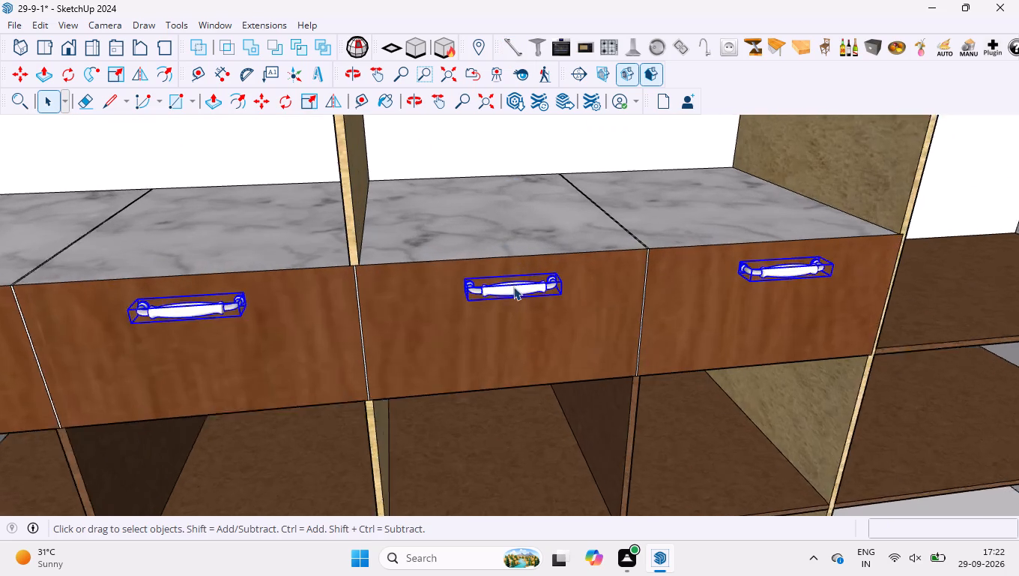
pyautogui.scroll(1, 513, 286)
pyautogui.click(518, 43)
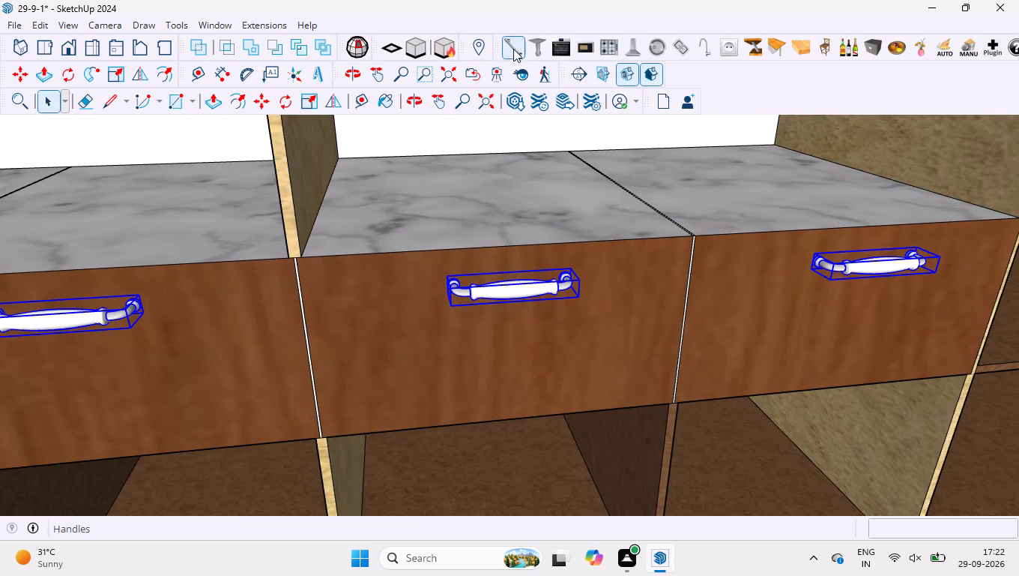
pyautogui.click(510, 52)
pyautogui.click(510, 52)
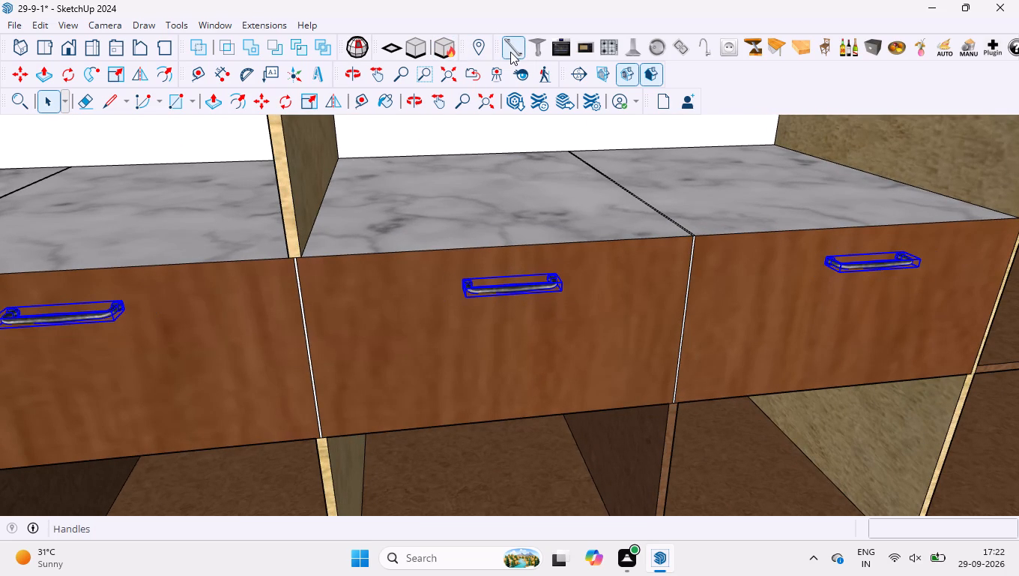
pyautogui.click(510, 52)
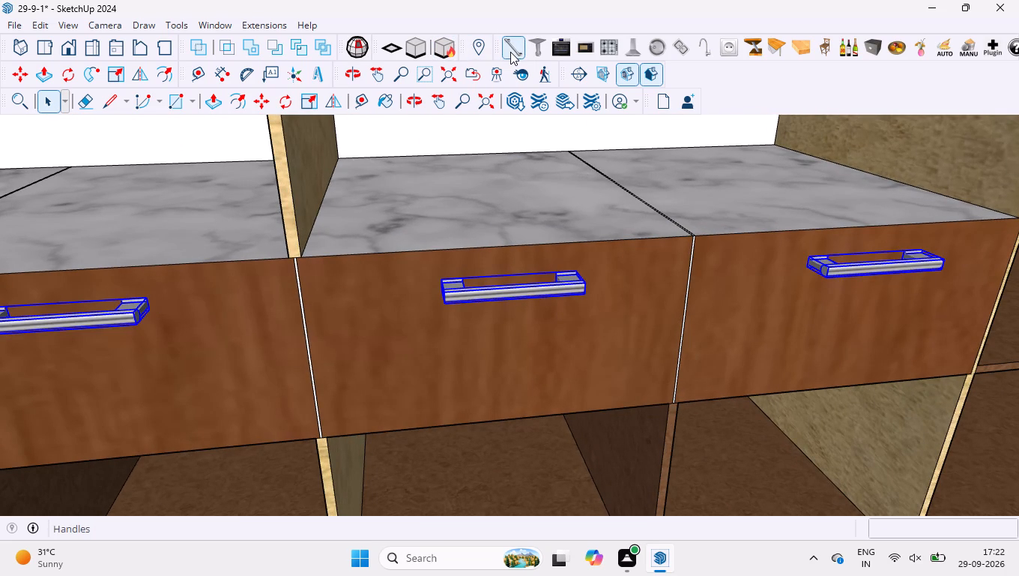
pyautogui.click(510, 52)
pyautogui.click(510, 52)
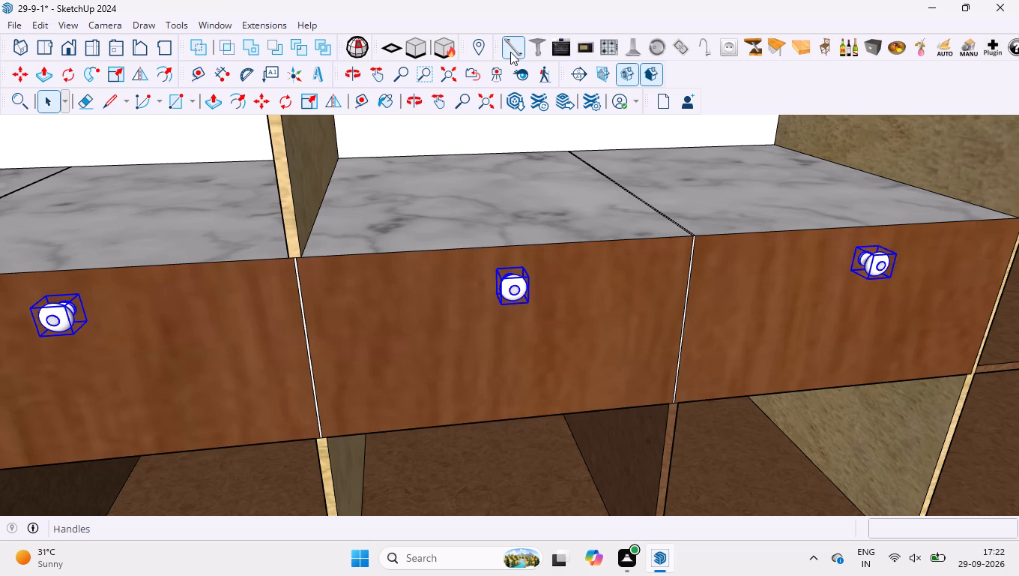
pyautogui.click(510, 52)
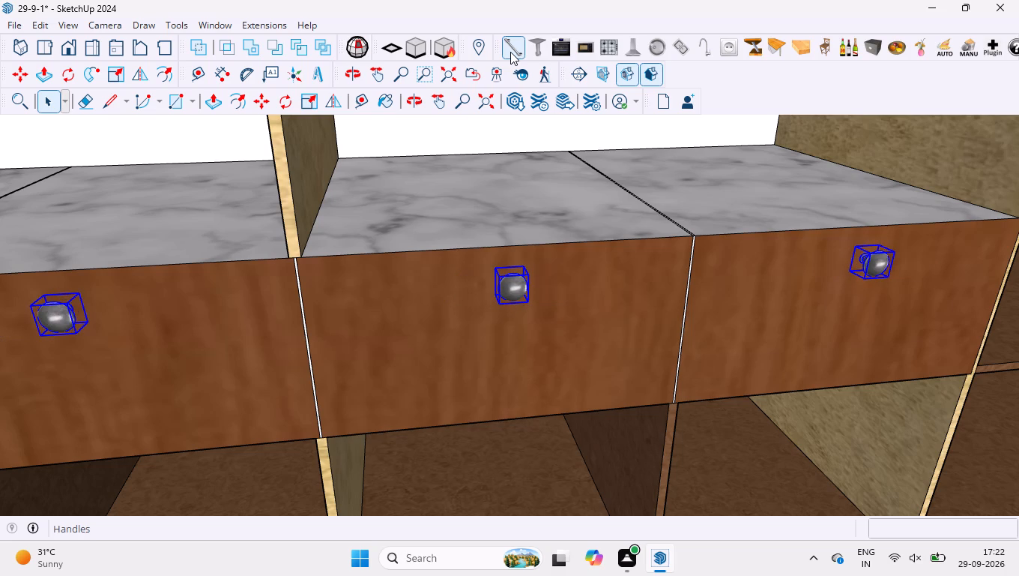
# Swap only the third and fourth drawers' knobs for the small white round knob, and leave the wardrobe group.
pyautogui.scroll(-5, 593, 198)
pyautogui.scroll(-5, 483, 205)
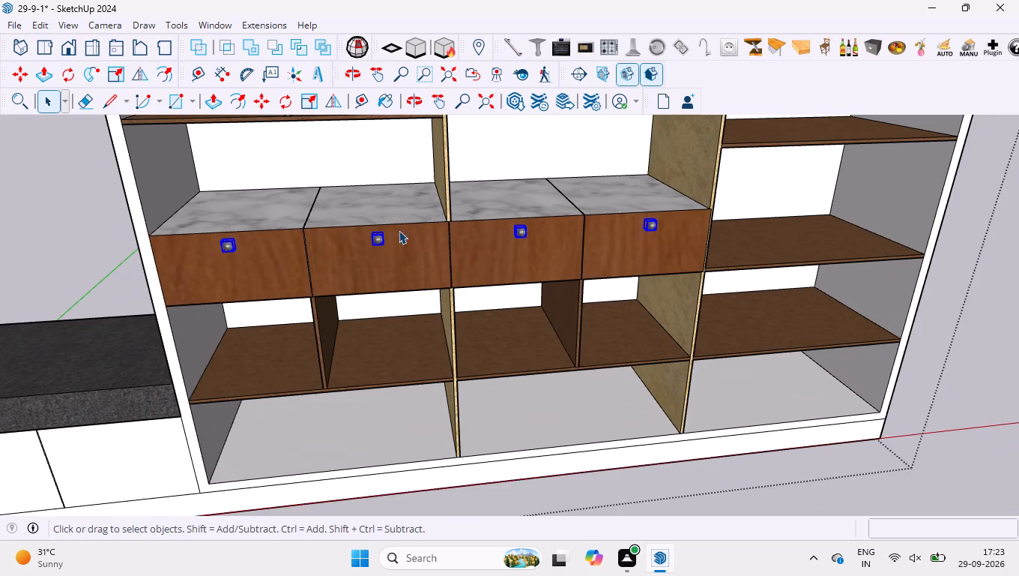
pyautogui.keyDown('shift'); pyautogui.click(222, 247); pyautogui.keyUp('shift')
pyautogui.keyDown('shift'); pyautogui.click(381, 239); pyautogui.keyUp('shift')
pyautogui.scroll(8, 615, 199)
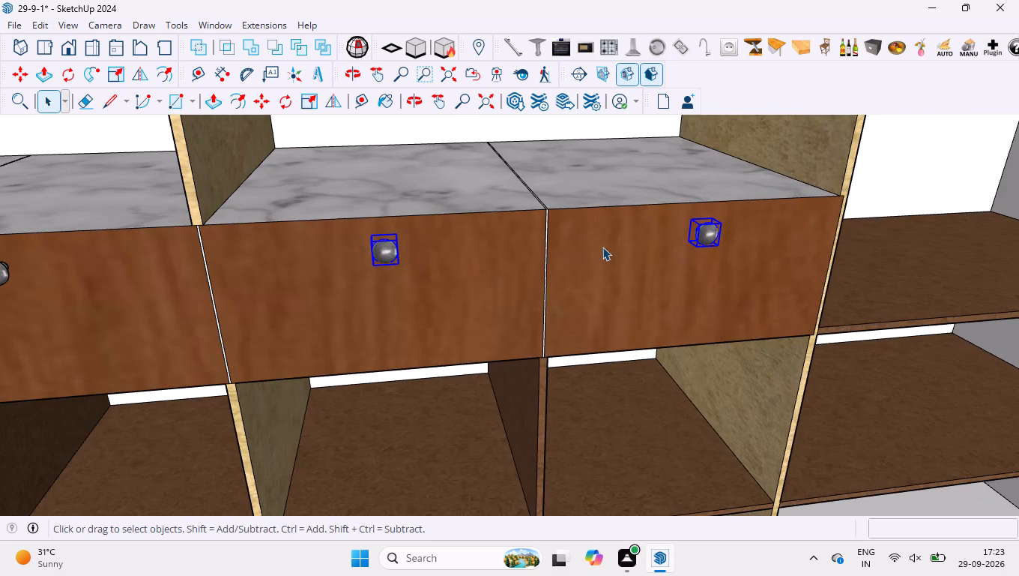
pyautogui.click(509, 45)
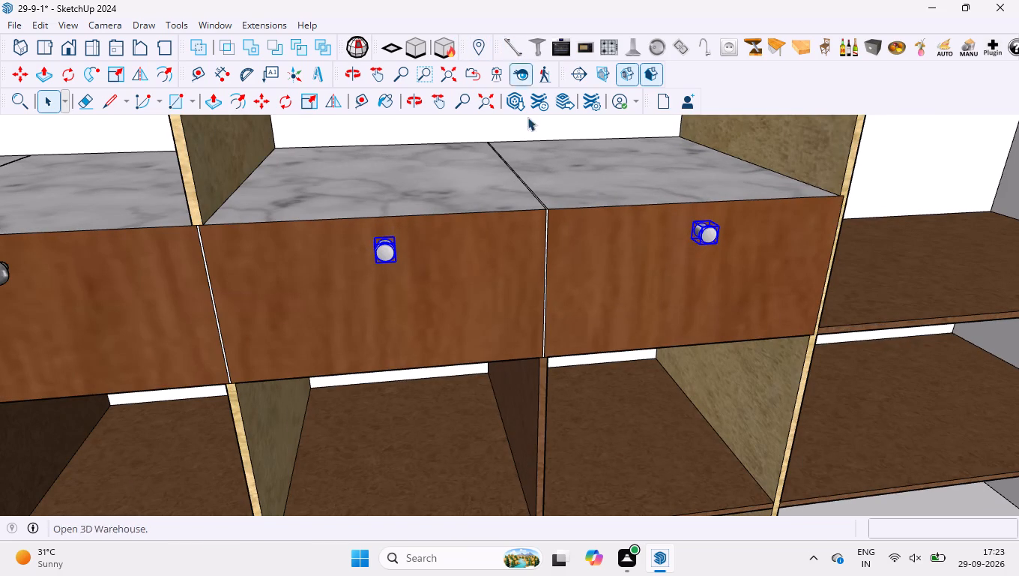
pyautogui.press('space')
pyautogui.scroll(-9, 540, 151)
pyautogui.click(739, 457)
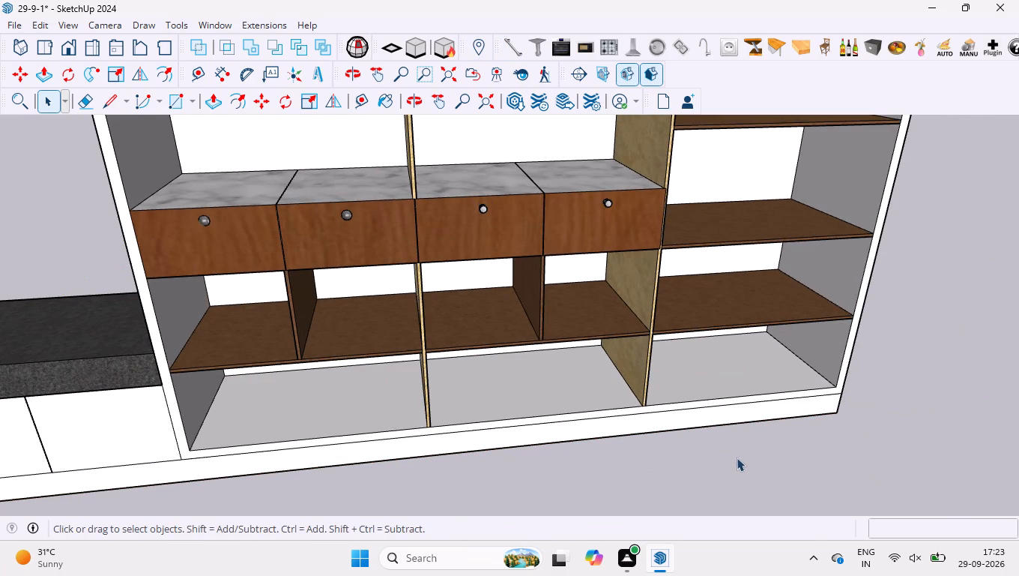
pyautogui.scroll(-5, 478, 169)
pyautogui.click(931, 338)
# Examine the whole wardrobe and low cabinet from the front with the drawer knobs in place.
pyautogui.scroll(-5, 629, 300)
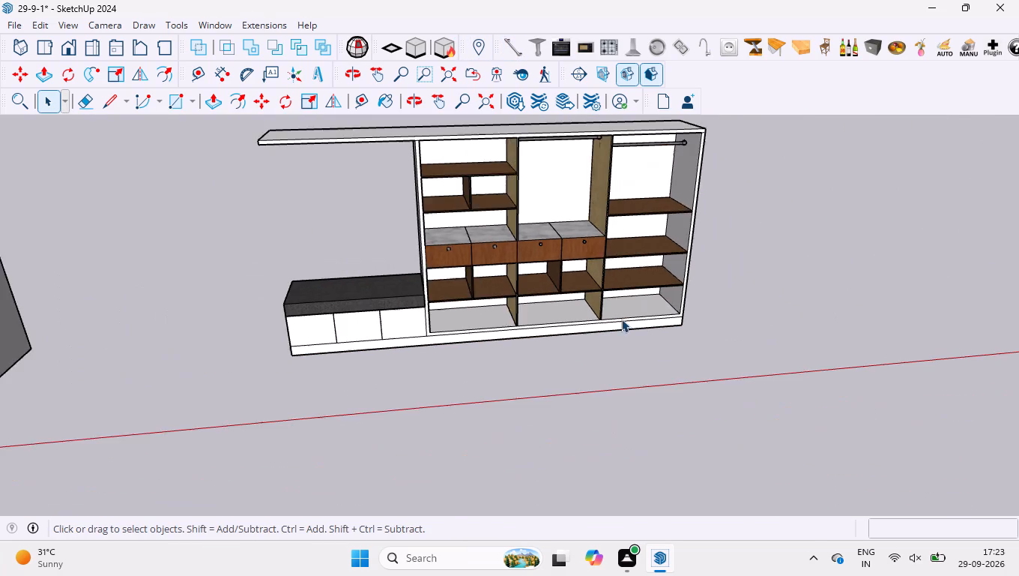
pyautogui.scroll(-5, 620, 319)
pyautogui.moveTo(598, 259); pyautogui.dragTo(599, 203, button='middle')
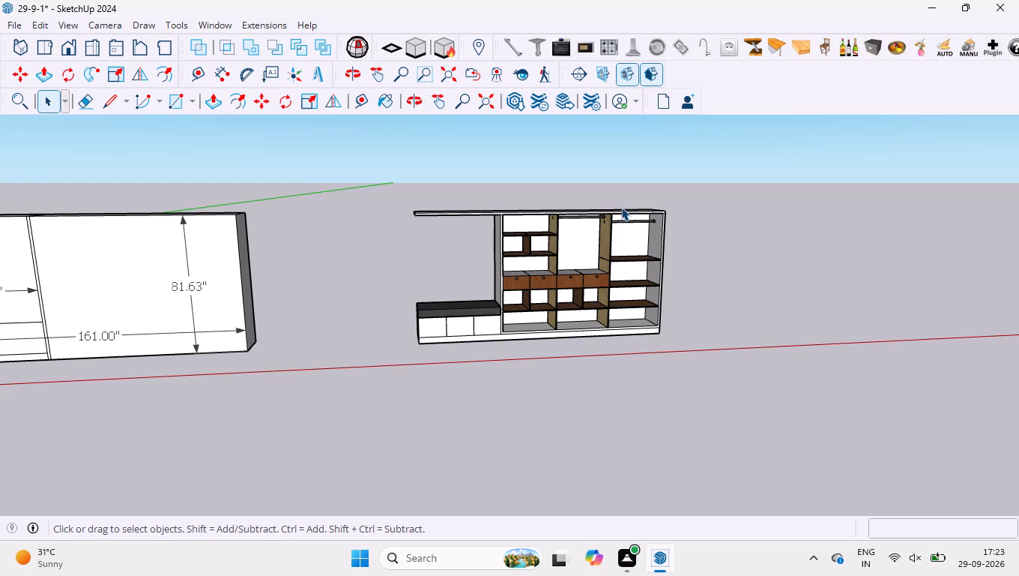
pyautogui.scroll(9, 623, 258)
pyautogui.scroll(12, 695, 250)
pyautogui.scroll(-3, 652, 233)
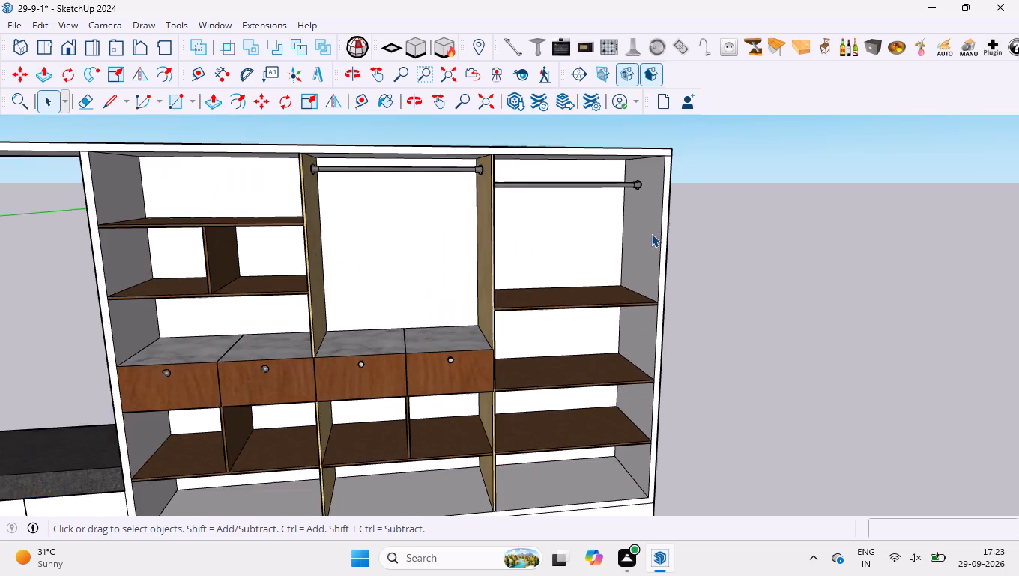
pyautogui.scroll(-3, 481, 179)
pyautogui.scroll(-5, 402, 382)
pyautogui.scroll(3, 243, 430)
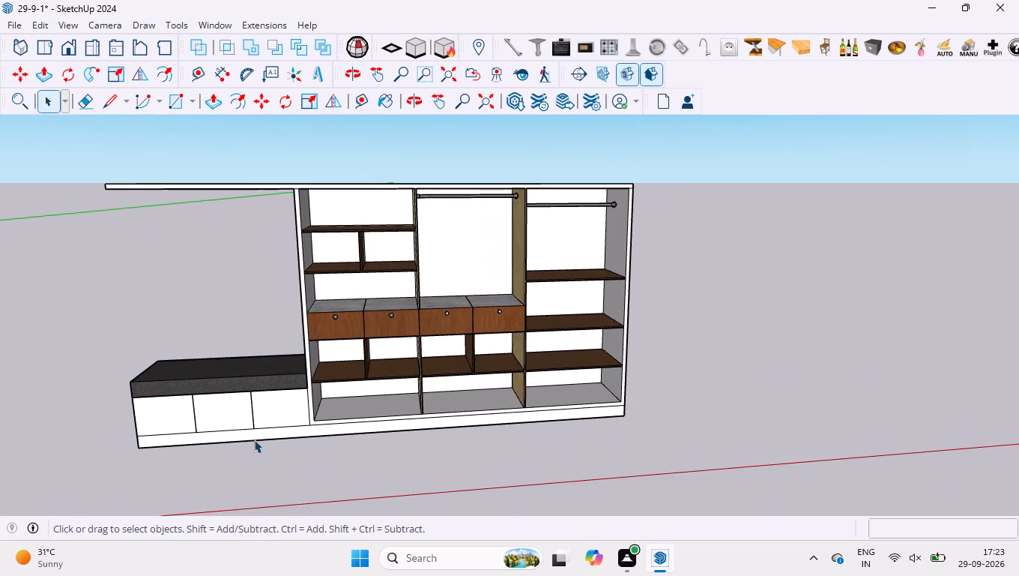
# Paint the front face of the wardrobe and low cabinet's plinth with the Granite Dark Gray stone material.
pyautogui.moveTo(254, 439); pyautogui.dragTo(269, 403, button='middle')
pyautogui.scroll(8, 251, 445)
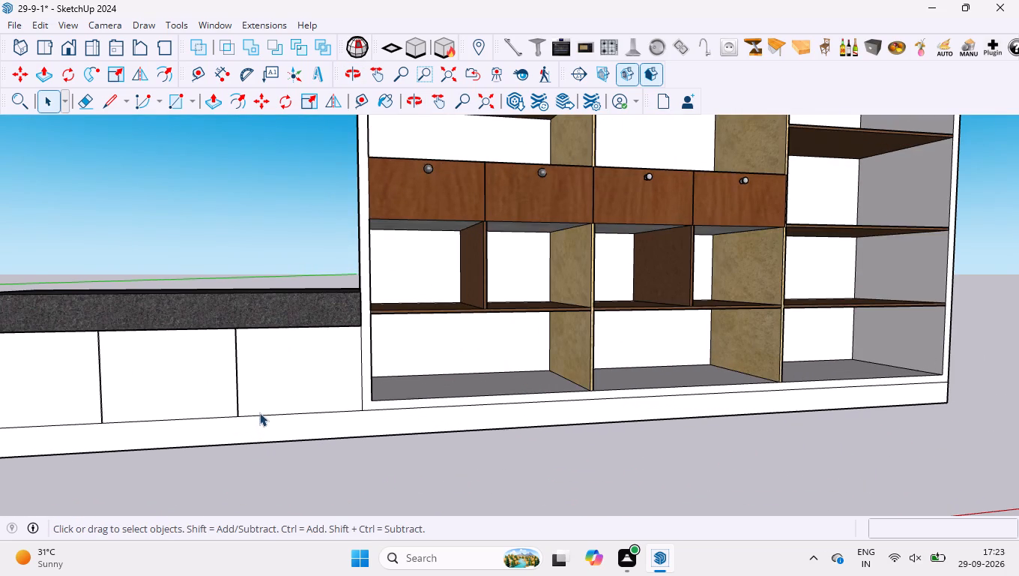
pyautogui.click(259, 412)
pyautogui.doubleClick(253, 430)
pyautogui.click(253, 430)
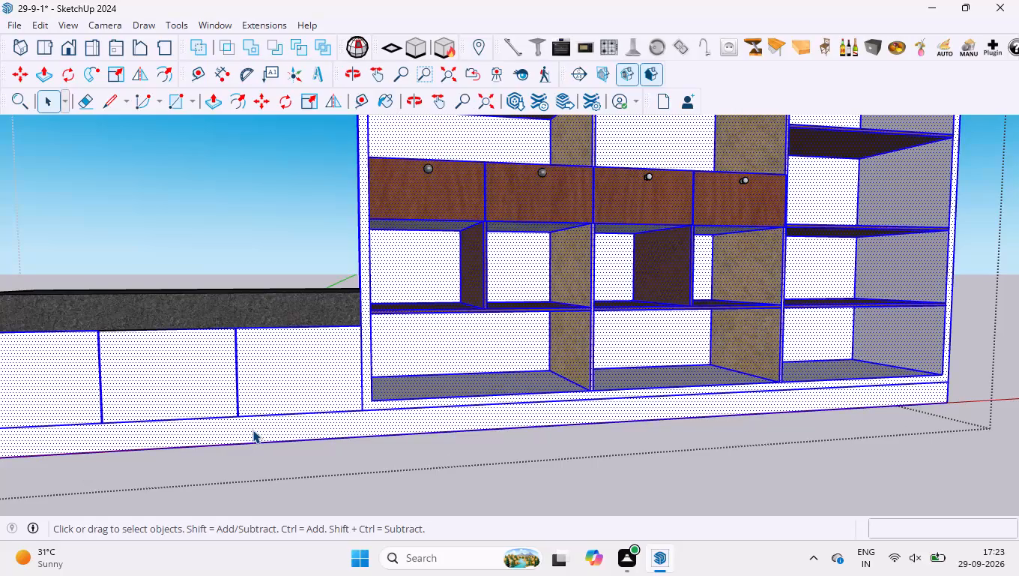
pyautogui.click(253, 430)
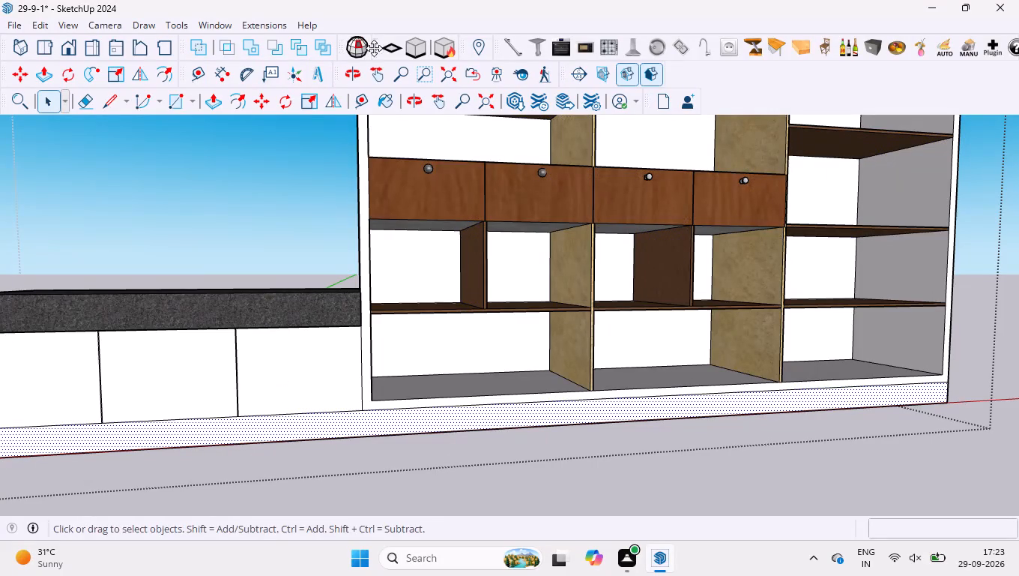
pyautogui.click(384, 103)
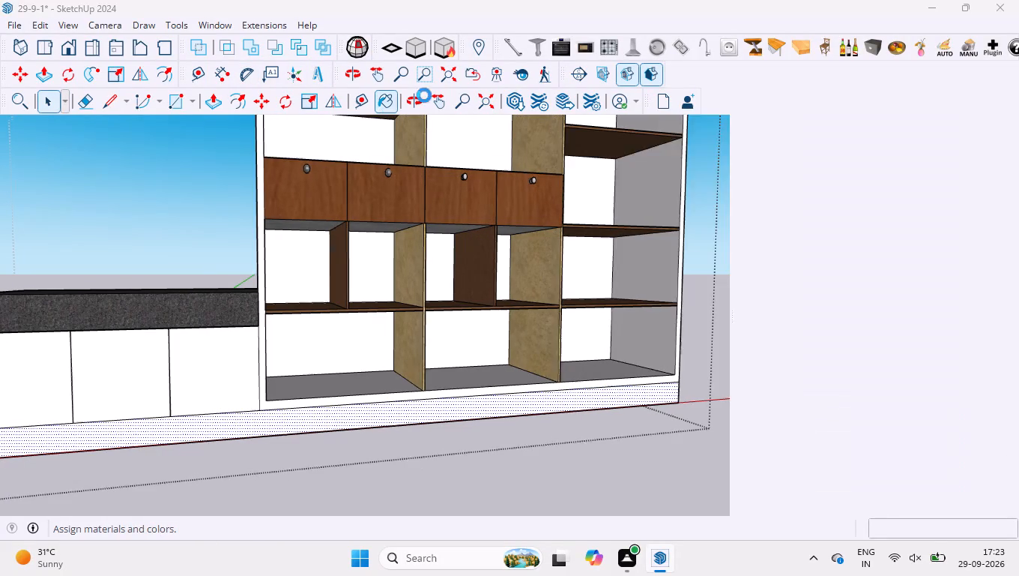
pyautogui.click(957, 231)
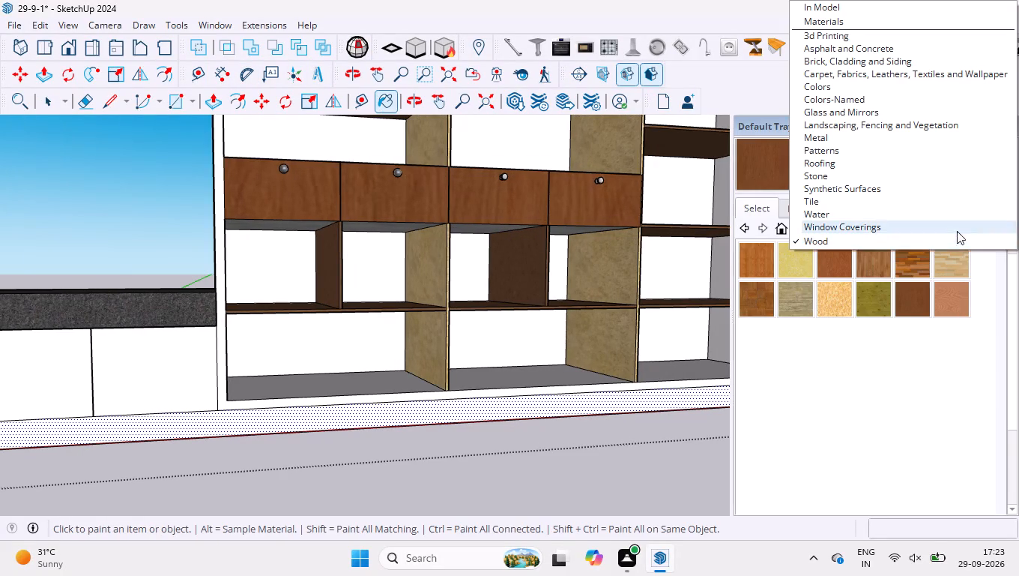
pyautogui.click(816, 172)
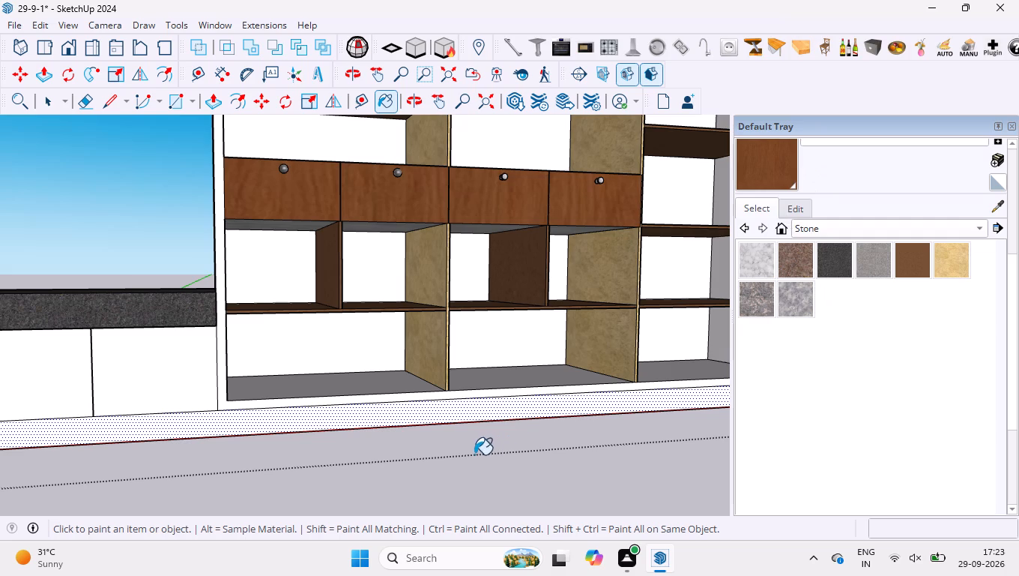
pyautogui.click(842, 256)
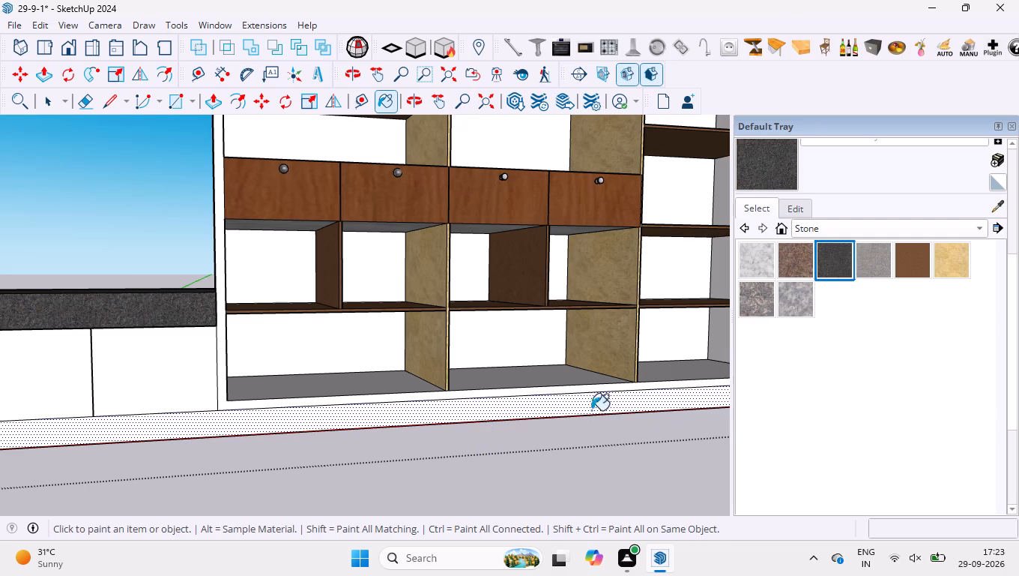
pyautogui.scroll(6, 484, 413)
pyautogui.click(484, 415)
pyautogui.scroll(-11, 488, 406)
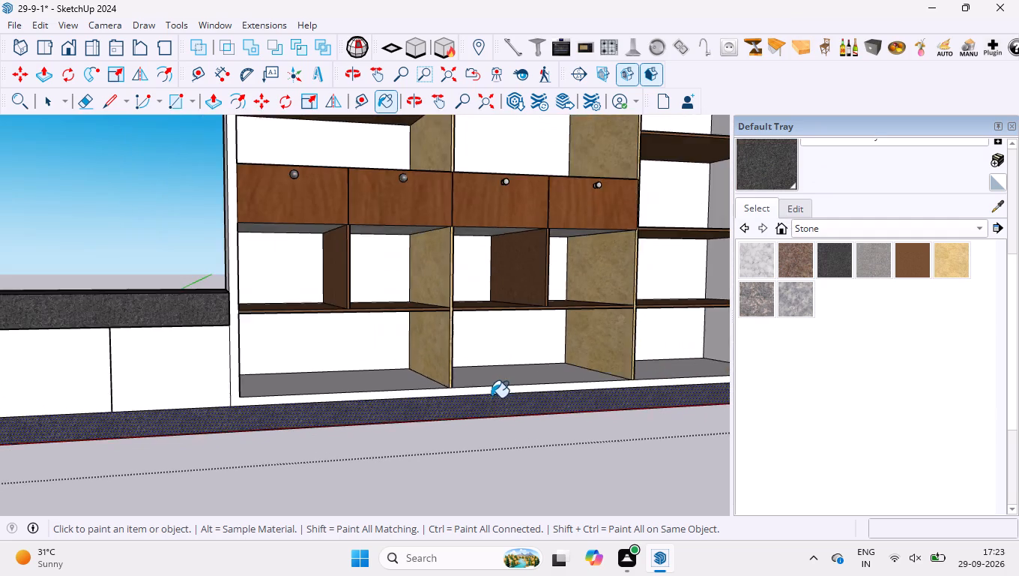
# Open the low cabinet's countertop group and repaint its front edge and top with the brown granite stone.
pyautogui.scroll(-5, 491, 397)
pyautogui.scroll(3, 330, 382)
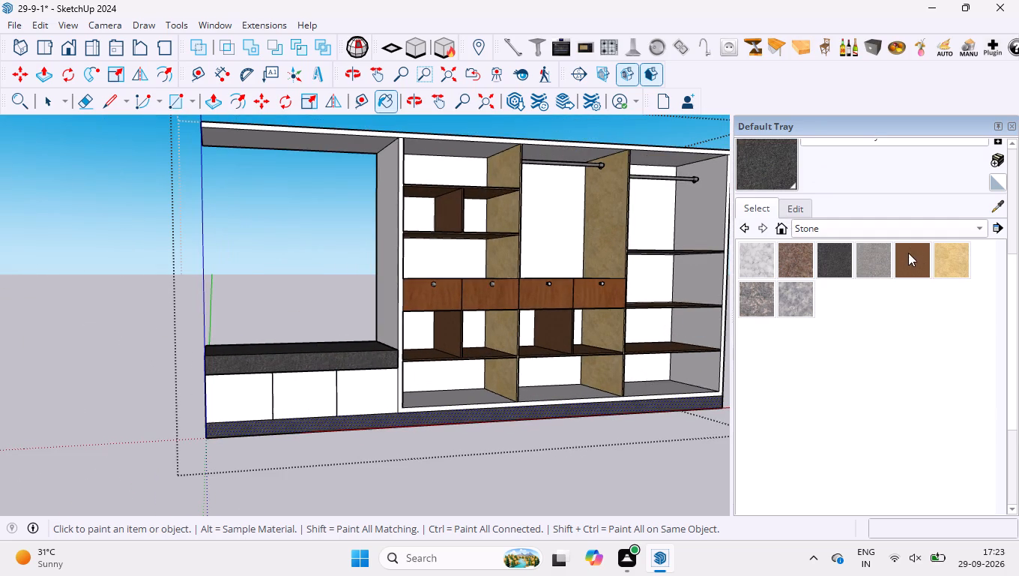
pyautogui.click(794, 260)
pyautogui.click(312, 347)
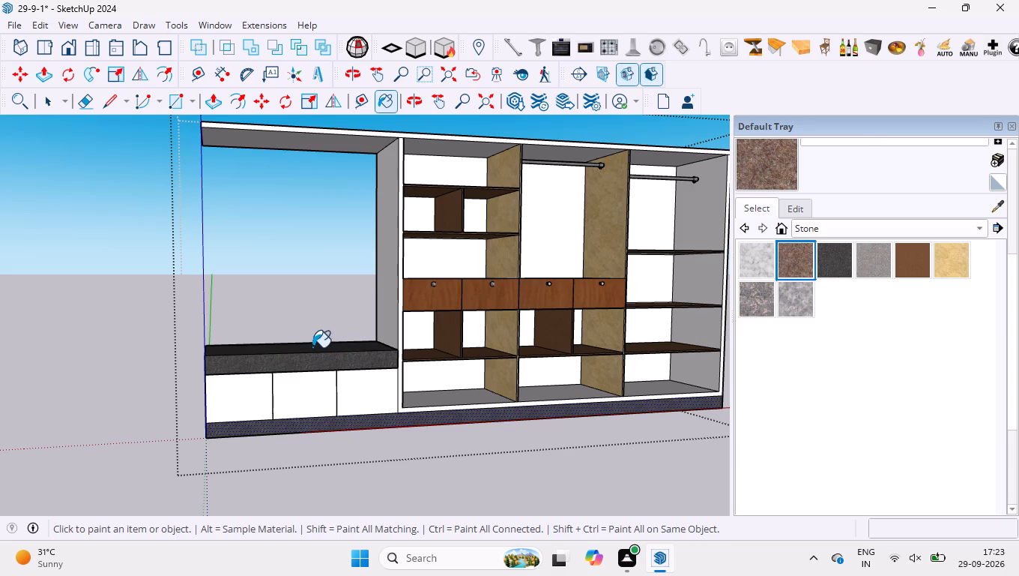
pyautogui.click(306, 363)
pyautogui.press('space')
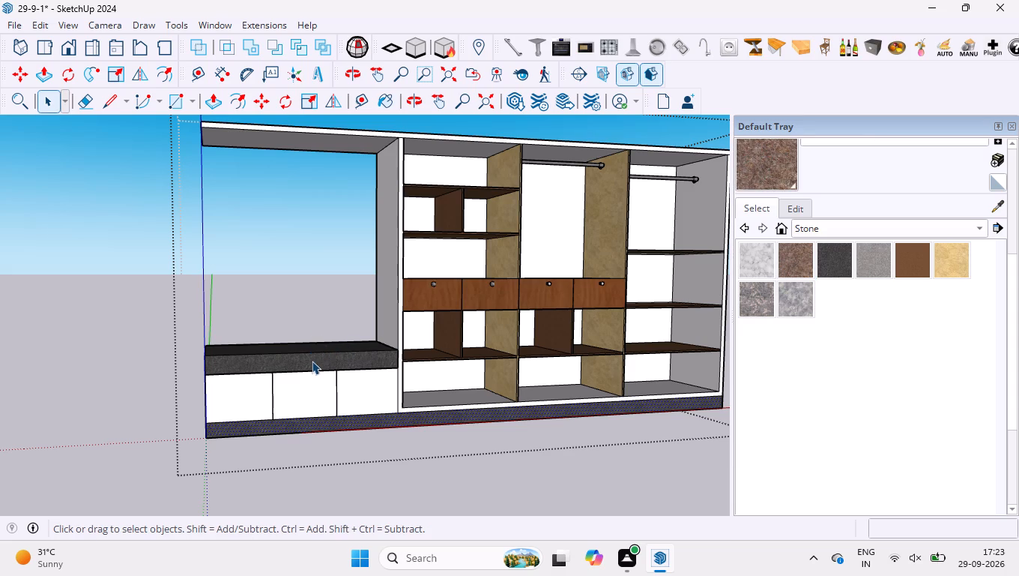
pyautogui.click(312, 361)
pyautogui.click(801, 265)
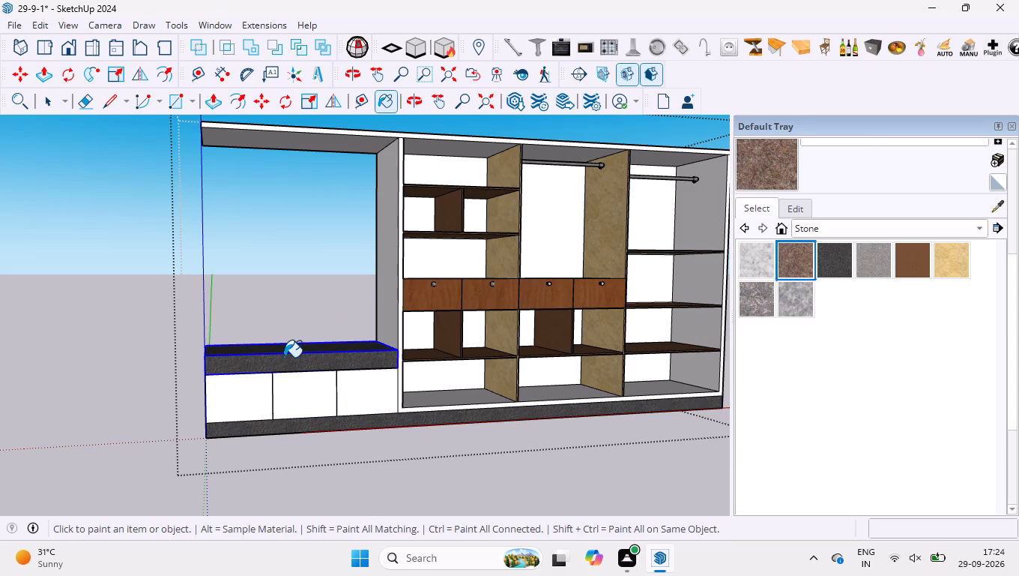
pyautogui.click(284, 357)
pyautogui.scroll(8, 288, 361)
pyautogui.press('space')
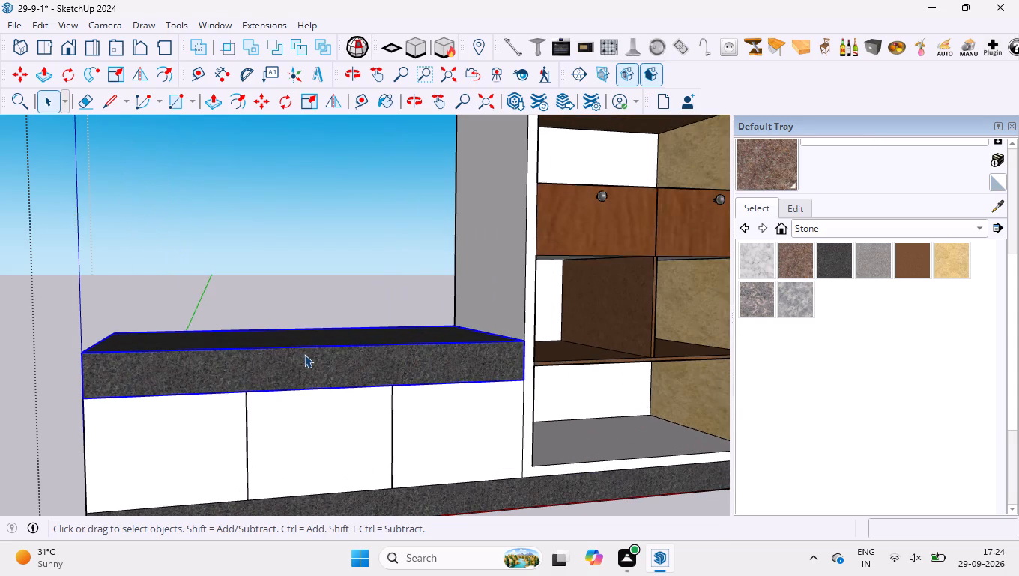
pyautogui.doubleClick(305, 353)
pyautogui.click(791, 254)
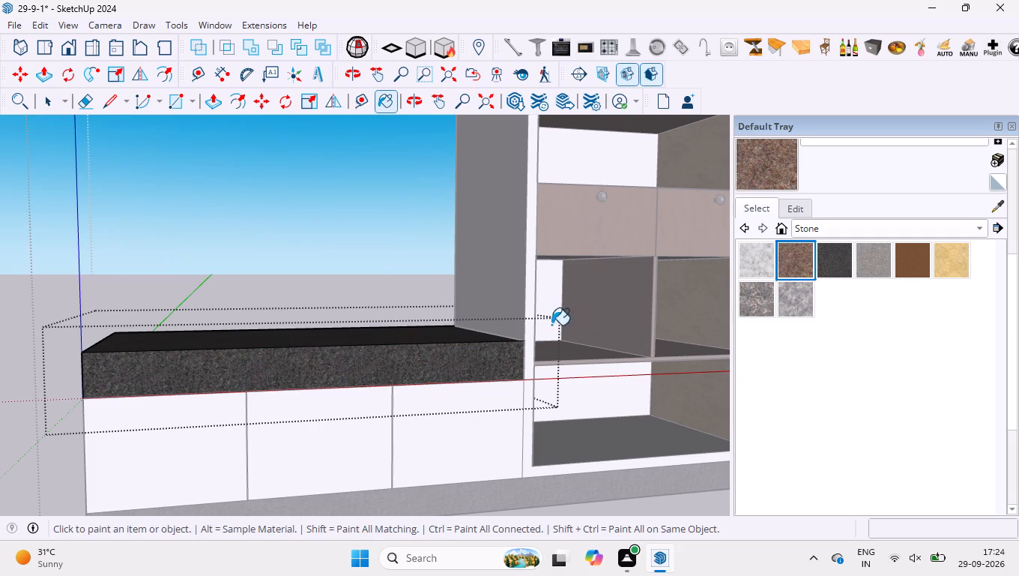
pyautogui.click(493, 355)
pyautogui.moveTo(413, 326); pyautogui.dragTo(420, 424, button='middle')
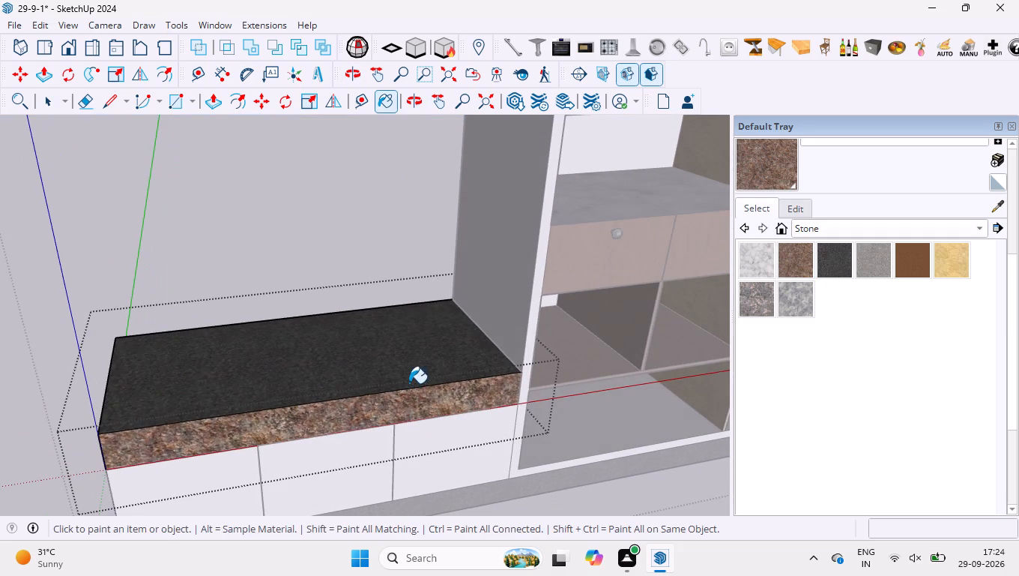
pyautogui.click(411, 381)
# Paint the countertop's exposed end and back faces with the same brown granite, and leave the countertop group.
pyautogui.scroll(-2, 374, 404)
pyautogui.moveTo(178, 442); pyautogui.dragTo(381, 453, button='middle')
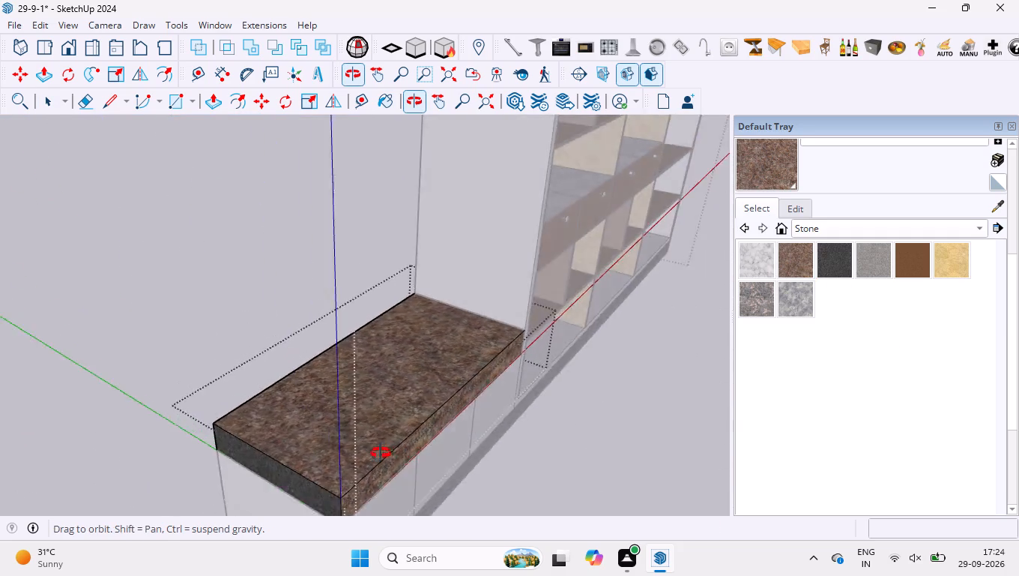
pyautogui.moveTo(381, 453); pyautogui.dragTo(545, 360, button='middle')
pyautogui.scroll(4, 521, 384)
pyautogui.click(527, 374)
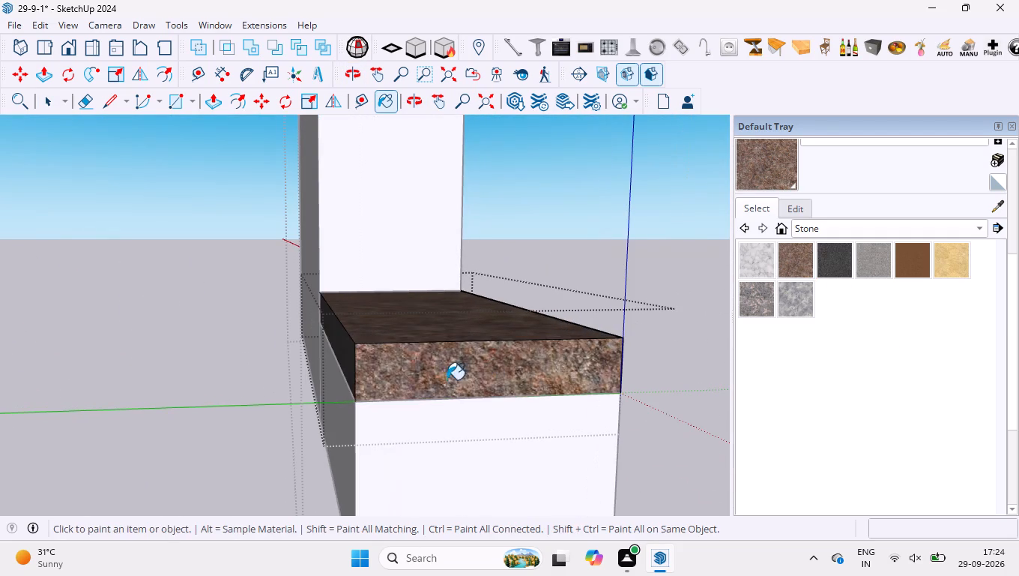
pyautogui.moveTo(447, 379); pyautogui.dragTo(769, 364, button='middle')
pyautogui.click(372, 355)
pyautogui.scroll(-4, 372, 355)
pyautogui.moveTo(471, 340); pyautogui.dragTo(426, 374, button='middle')
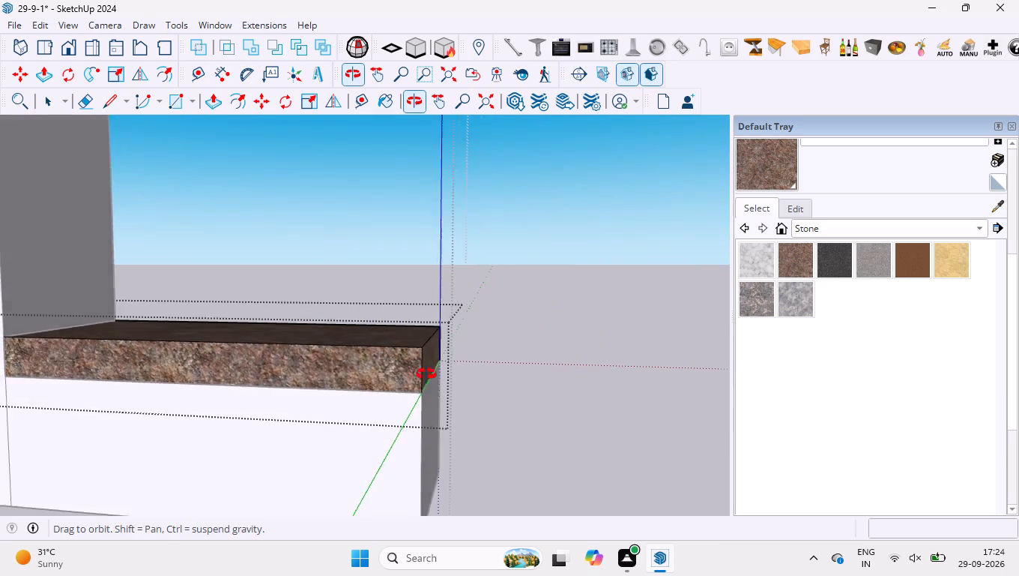
pyautogui.moveTo(426, 374); pyautogui.dragTo(1, 313, button='middle')
pyautogui.scroll(3, 342, 280)
pyautogui.moveTo(360, 318); pyautogui.dragTo(123, 368, button='middle')
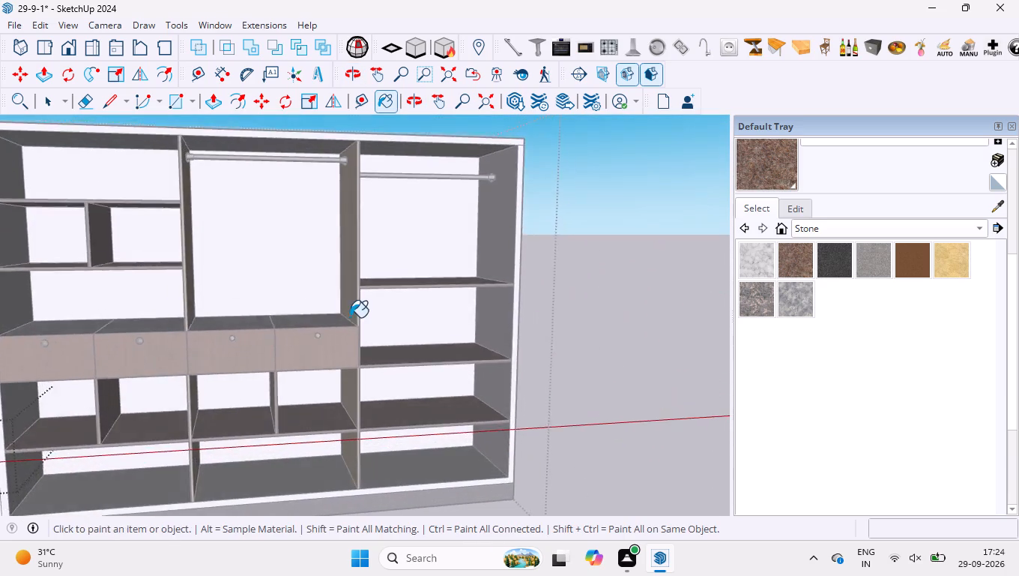
pyautogui.scroll(-9, 350, 317)
pyautogui.press('space')
pyautogui.click(324, 504)
# Draw a 24" line across the low cabinet's exposed end, level with the top of the plinth.
pyautogui.scroll(3, 144, 412)
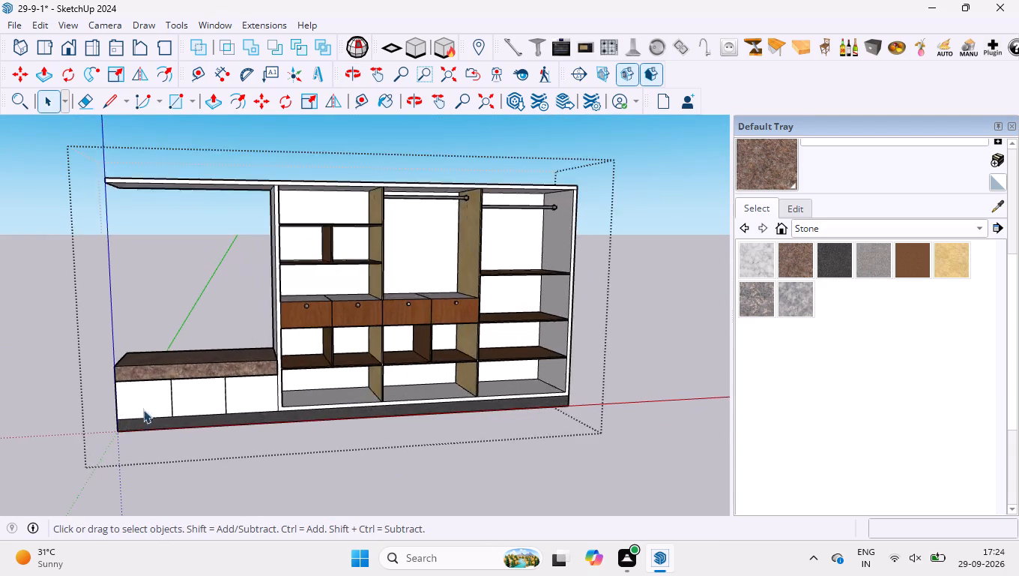
pyautogui.scroll(5, 143, 409)
pyautogui.scroll(-3, 665, 403)
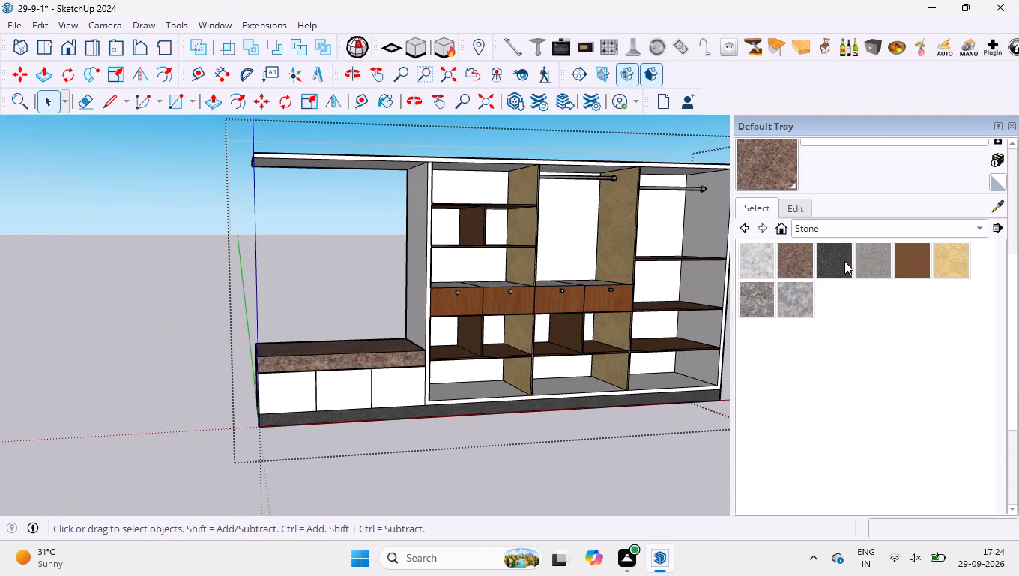
pyautogui.click(844, 261)
pyautogui.scroll(3, 363, 397)
pyautogui.scroll(2, 255, 407)
pyautogui.moveTo(255, 407); pyautogui.dragTo(628, 440, button='middle')
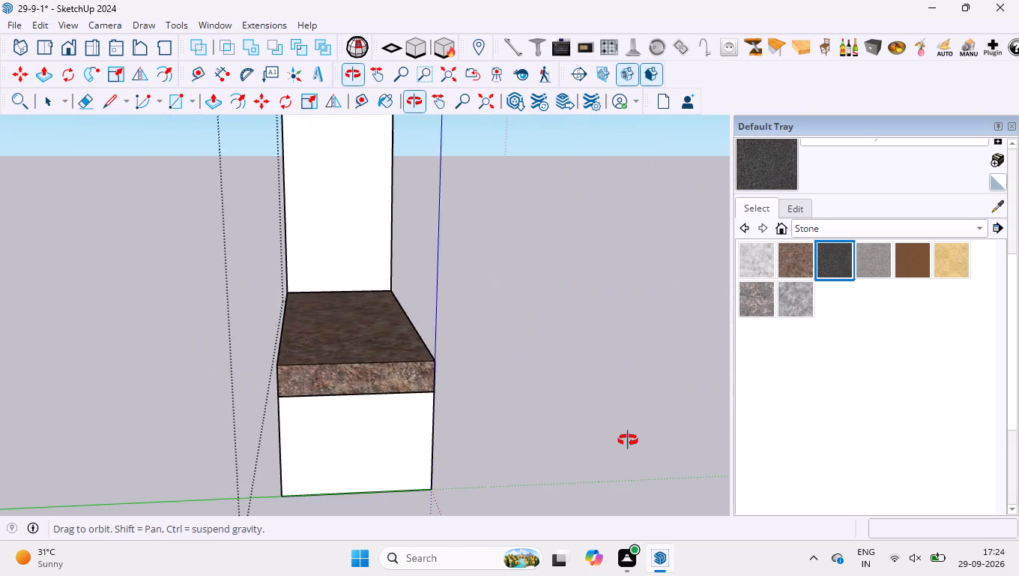
pyautogui.moveTo(628, 440); pyautogui.dragTo(276, 406, button='middle')
pyautogui.press('l')
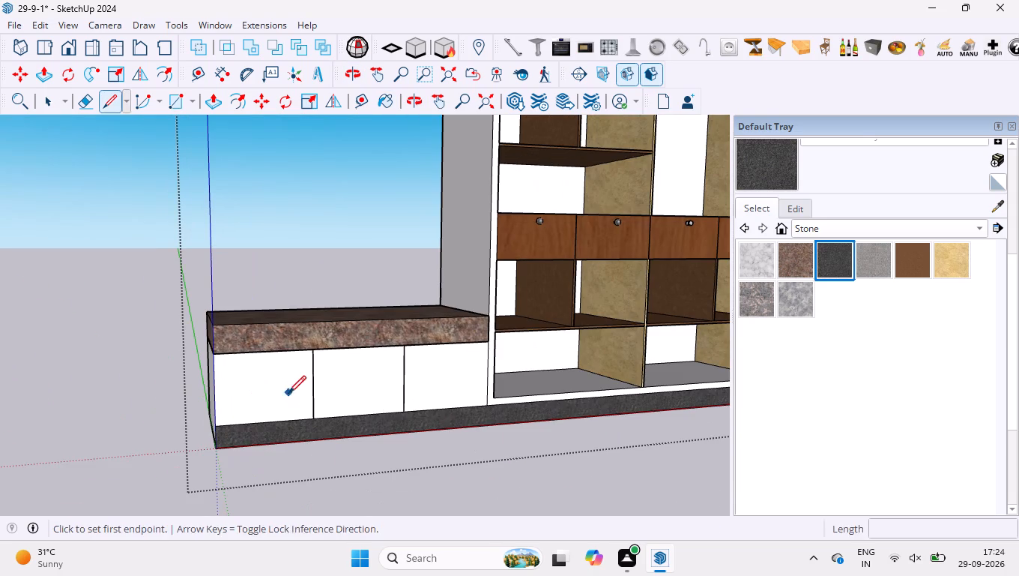
pyautogui.moveTo(204, 413); pyautogui.dragTo(390, 437, button='middle')
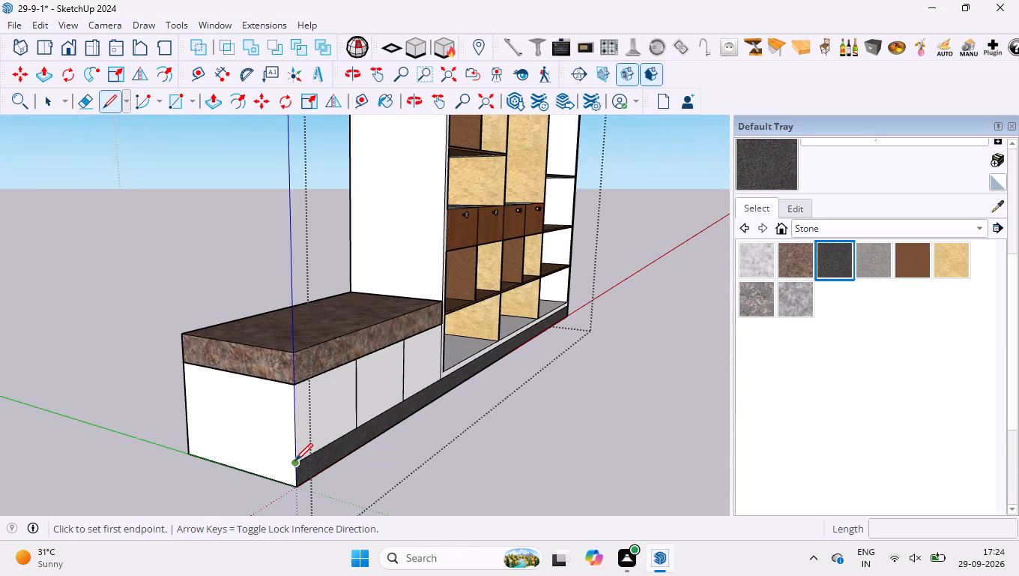
pyautogui.click(296, 460)
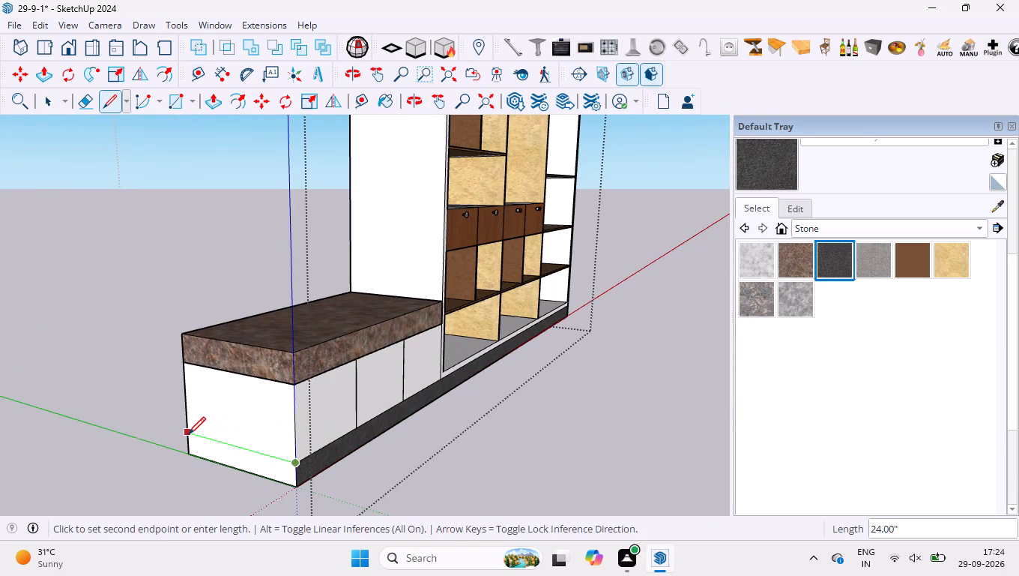
pyautogui.click(188, 434)
# Continue the plinth line at the same height along the whole back of the low cabinet and wardrobe.
pyautogui.moveTo(145, 421); pyautogui.dragTo(527, 472, button='middle')
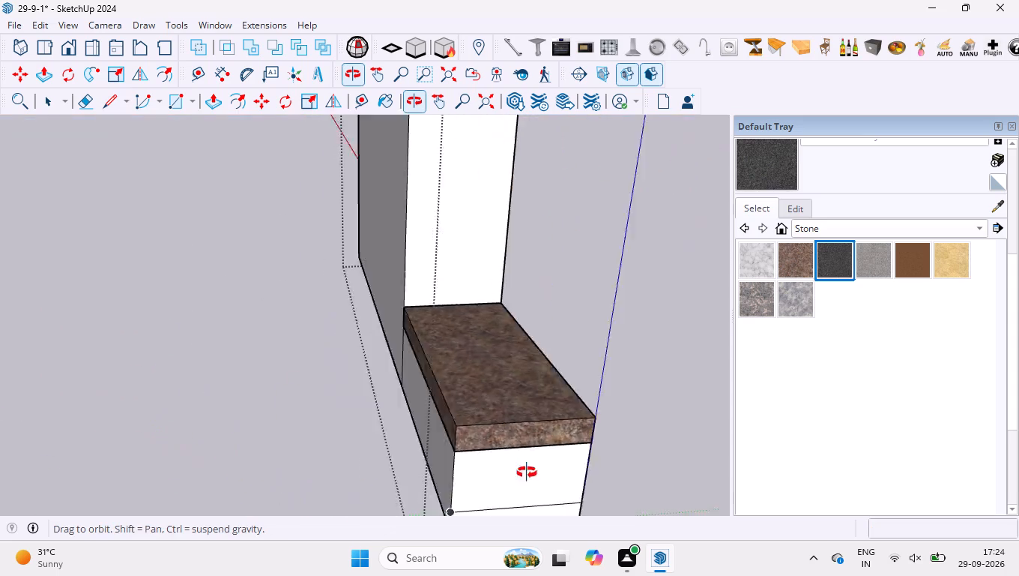
pyautogui.moveTo(527, 472); pyautogui.dragTo(733, 427, button='middle')
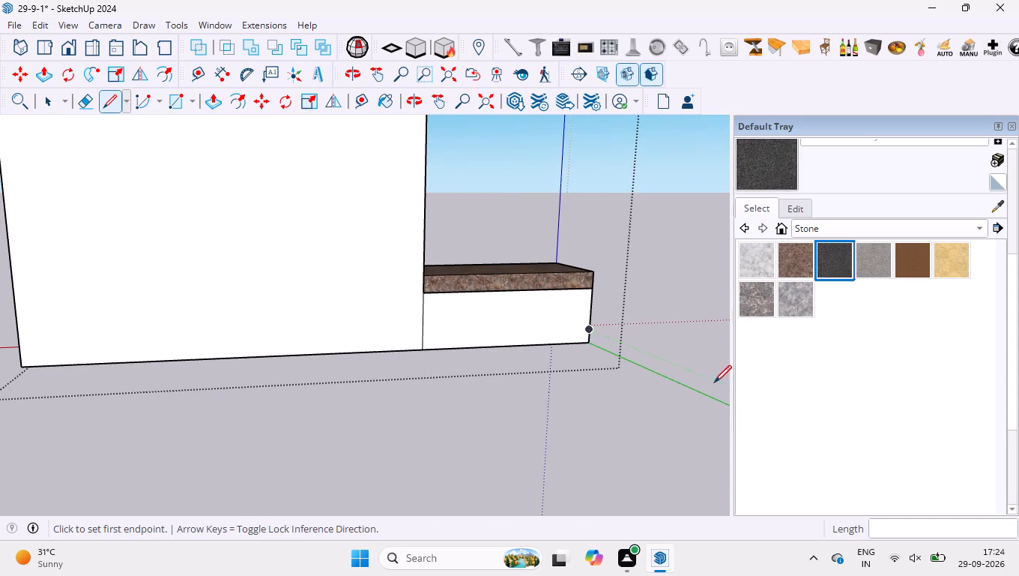
pyautogui.click(590, 328)
pyautogui.scroll(-3, 305, 322)
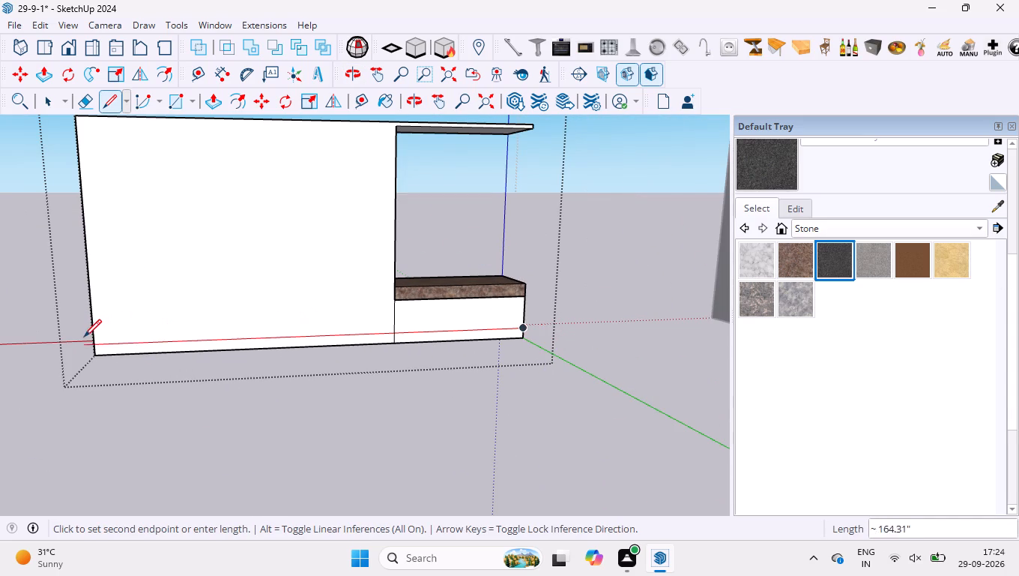
pyautogui.click(93, 342)
# Draw the 24" plinth line across the wardrobe's far side panel, from the back corner to the front.
pyautogui.moveTo(76, 345); pyautogui.dragTo(121, 367, button='middle')
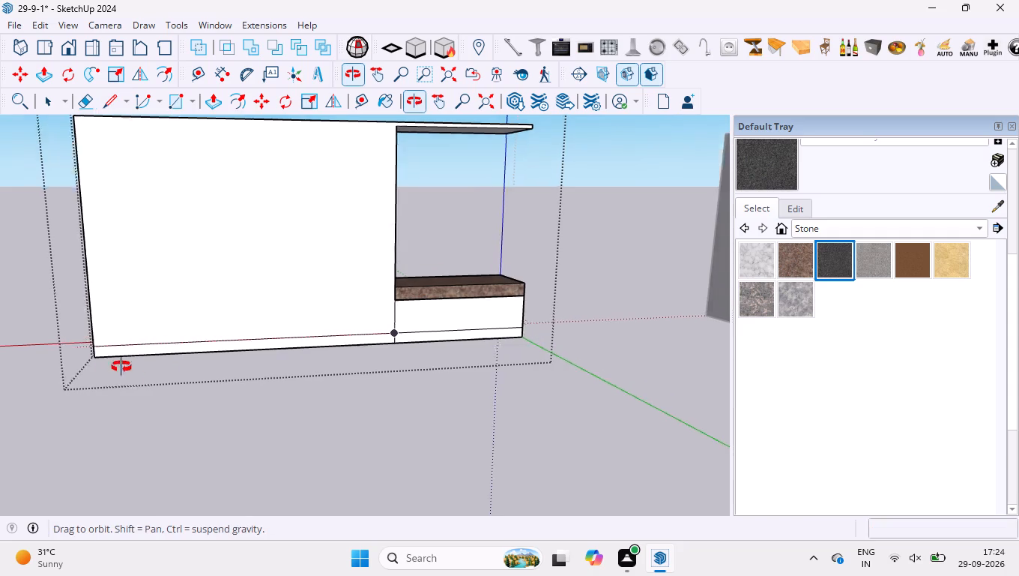
pyautogui.moveTo(121, 367); pyautogui.dragTo(384, 379, button='middle')
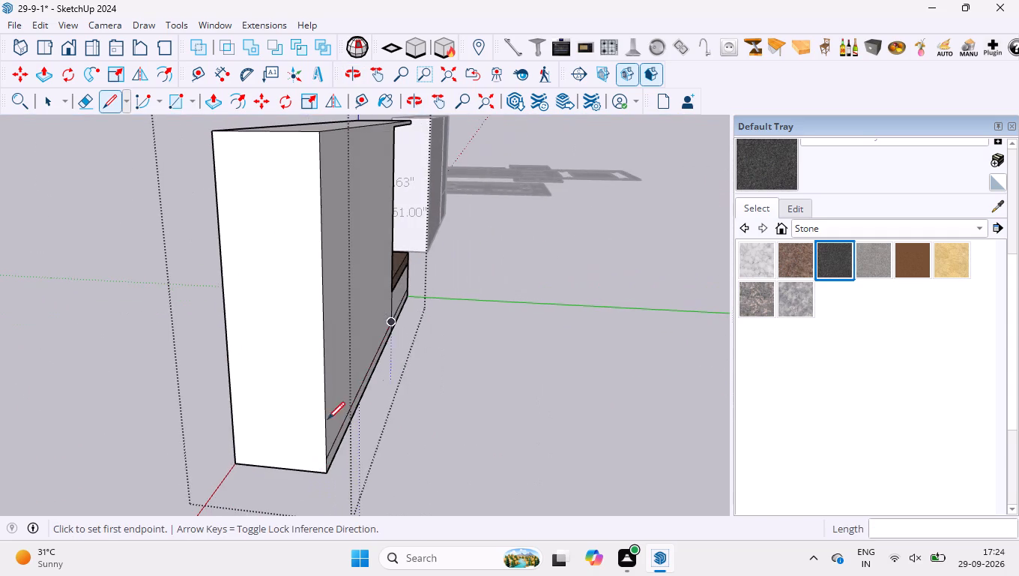
pyautogui.scroll(4, 282, 451)
pyautogui.click(349, 460)
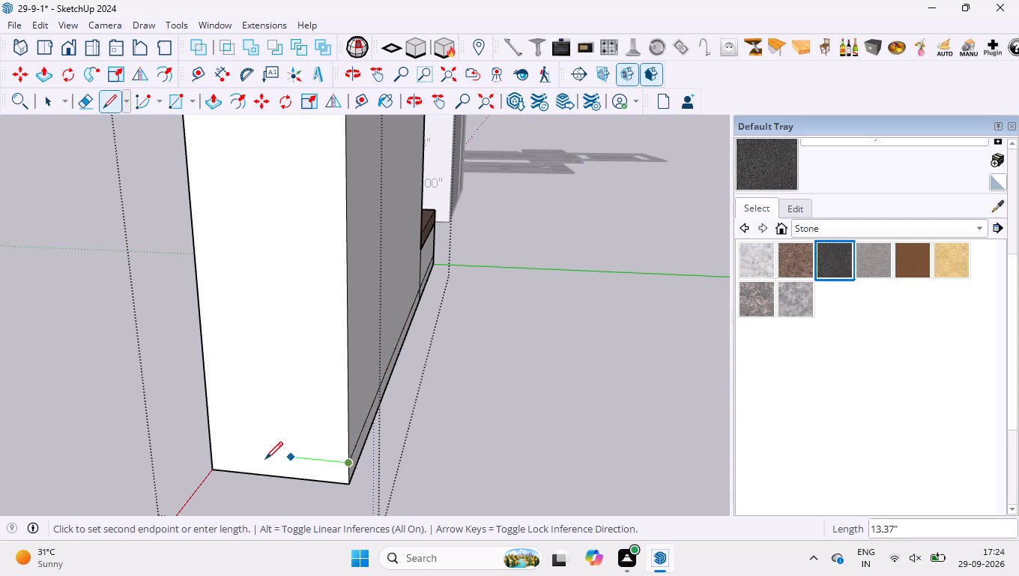
pyautogui.click(211, 450)
pyautogui.press('space')
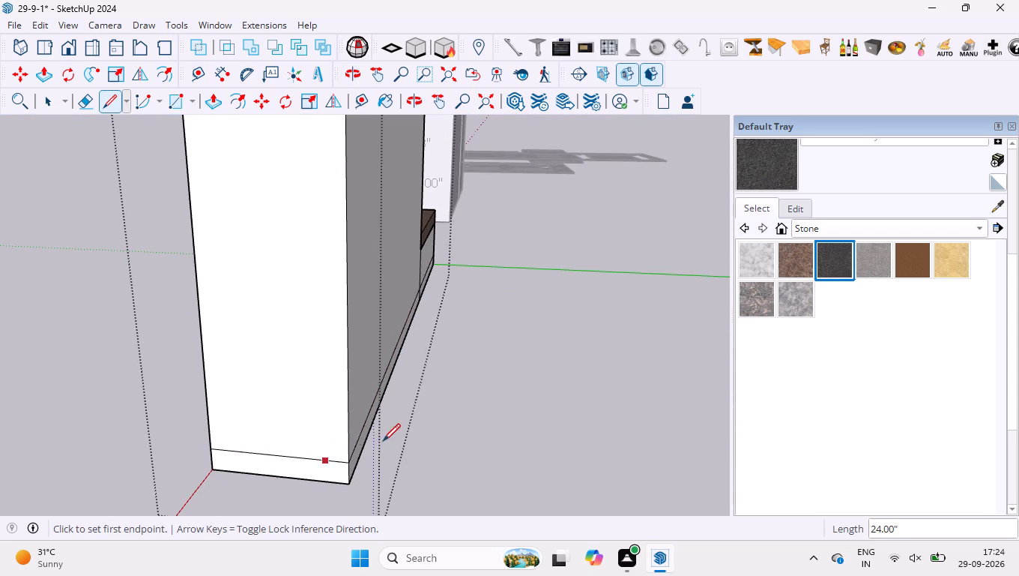
# Erase the short vertical seam below the plinth line on the back, where the wardrobe meets the low cabinet.
pyautogui.moveTo(375, 445); pyautogui.dragTo(181, 413, button='middle')
pyautogui.scroll(-4, 366, 357)
pyautogui.scroll(9, 784, 331)
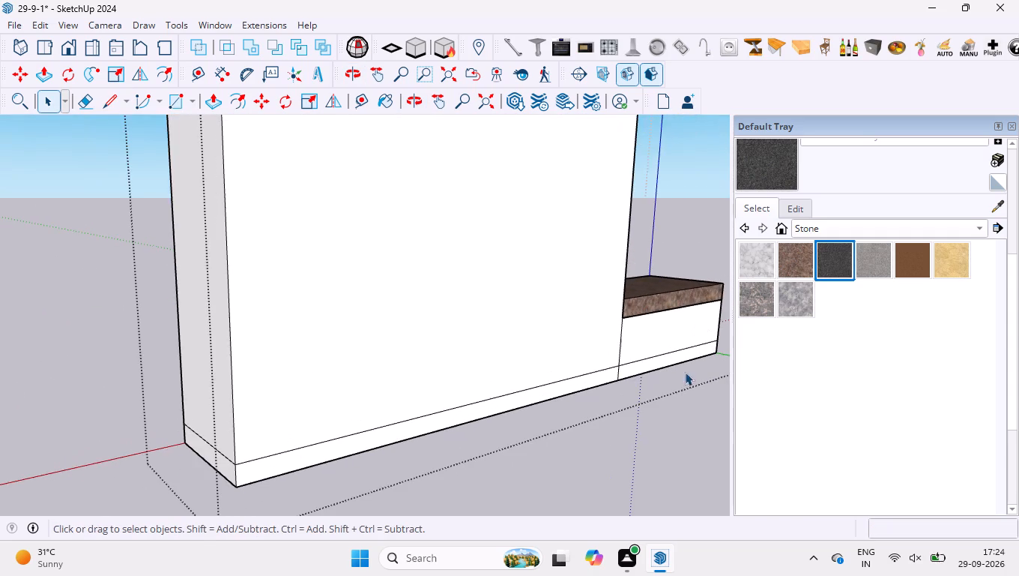
pyautogui.scroll(18, 685, 372)
pyautogui.press('e')
pyautogui.moveTo(572, 397); pyautogui.dragTo(623, 368)
pyautogui.scroll(-20, 515, 381)
pyautogui.scroll(-3, 515, 381)
pyautogui.press('space')
# Paint the plinth band in dark gray granite on the low cabinet's end, along the back and on the wardrobe's far side panel.
pyautogui.moveTo(629, 347); pyautogui.dragTo(147, 349, button='middle')
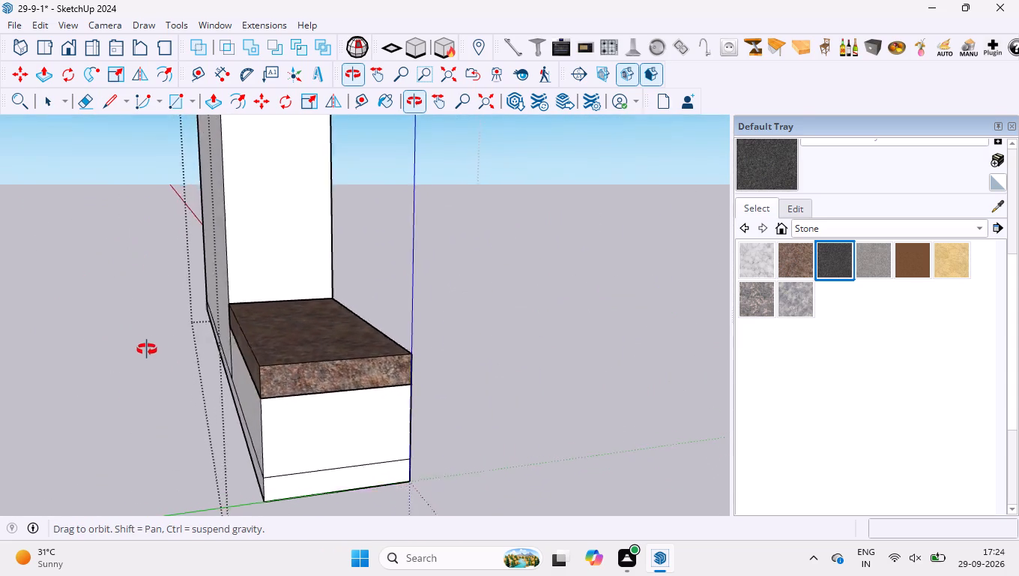
pyautogui.moveTo(147, 349); pyautogui.dragTo(151, 344, button='middle')
pyautogui.click(820, 256)
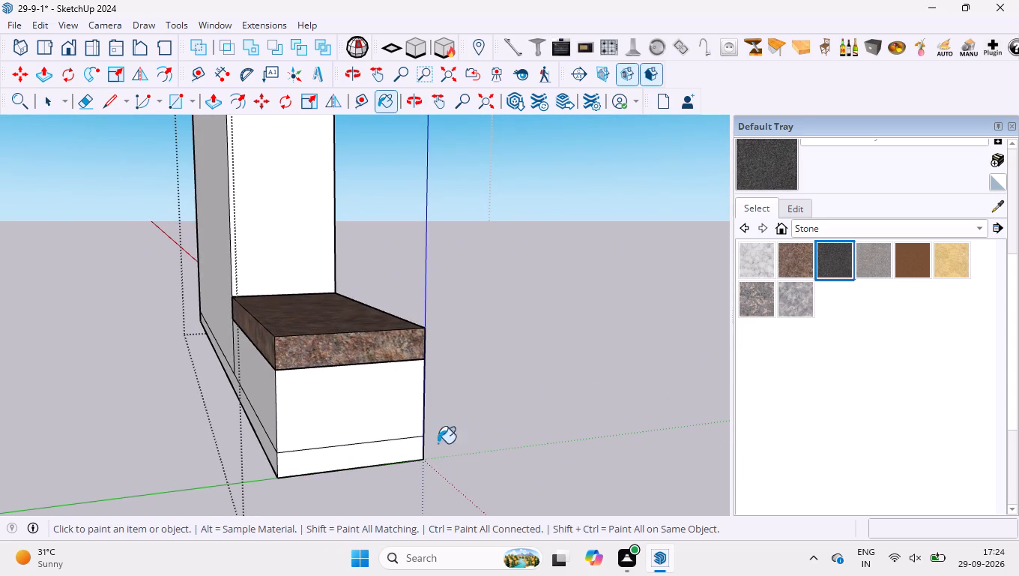
pyautogui.click(393, 461)
pyautogui.moveTo(309, 445); pyautogui.dragTo(534, 407, button='middle')
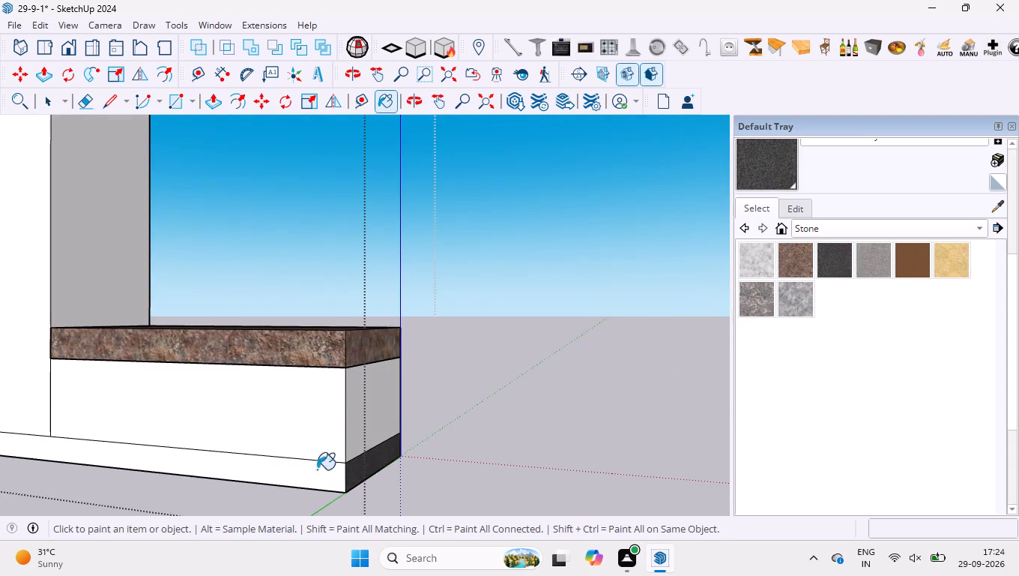
pyautogui.scroll(3, 297, 475)
pyautogui.click(297, 476)
pyautogui.scroll(-13, 381, 449)
pyautogui.moveTo(261, 428); pyautogui.dragTo(282, 428, button='middle')
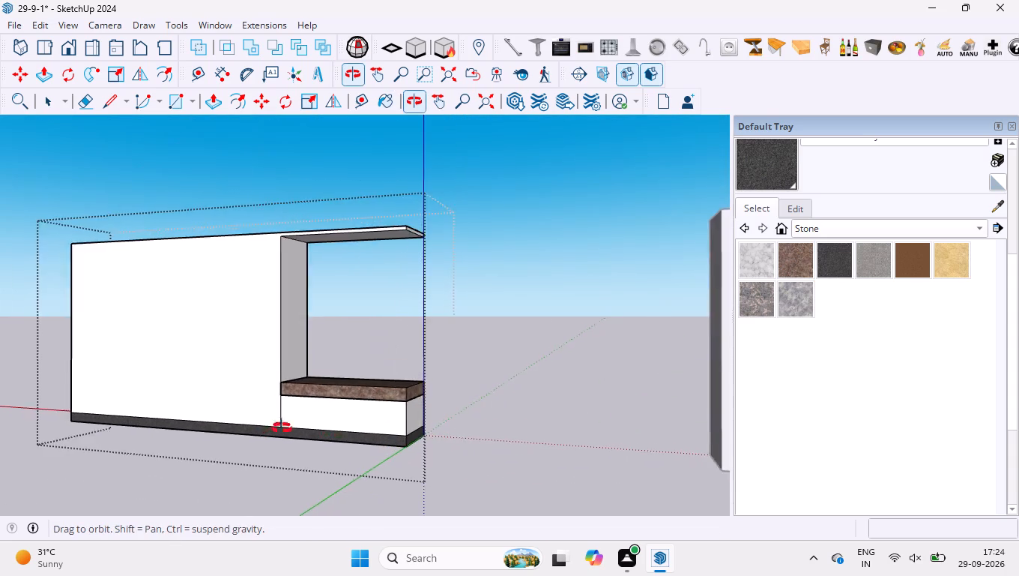
pyautogui.moveTo(282, 428); pyautogui.dragTo(820, 364, button='middle')
pyautogui.scroll(8, 569, 403)
pyautogui.click(562, 384)
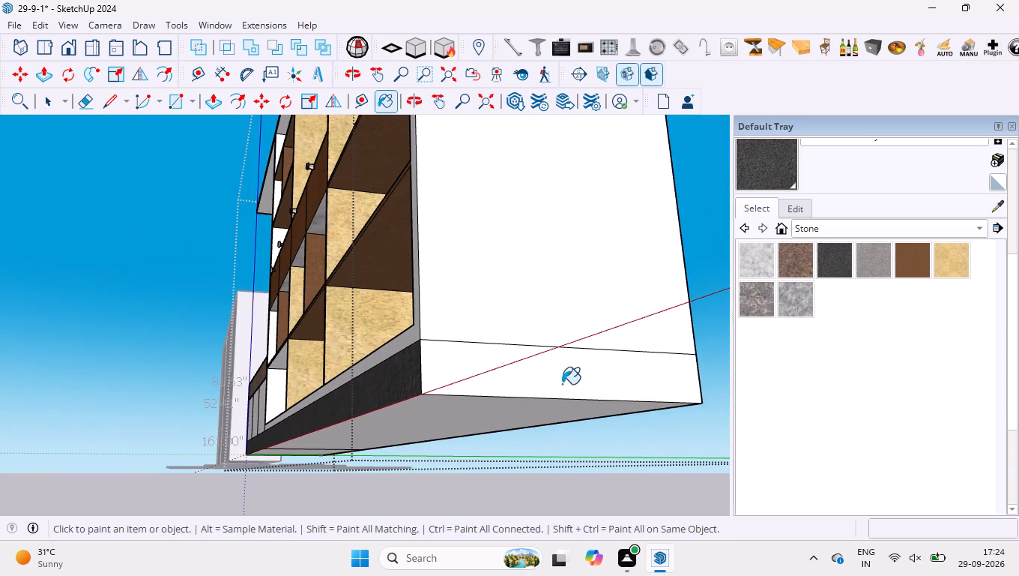
pyautogui.press('space')
pyautogui.moveTo(406, 364); pyautogui.dragTo(691, 394, button='middle')
pyautogui.scroll(-5, 488, 358)
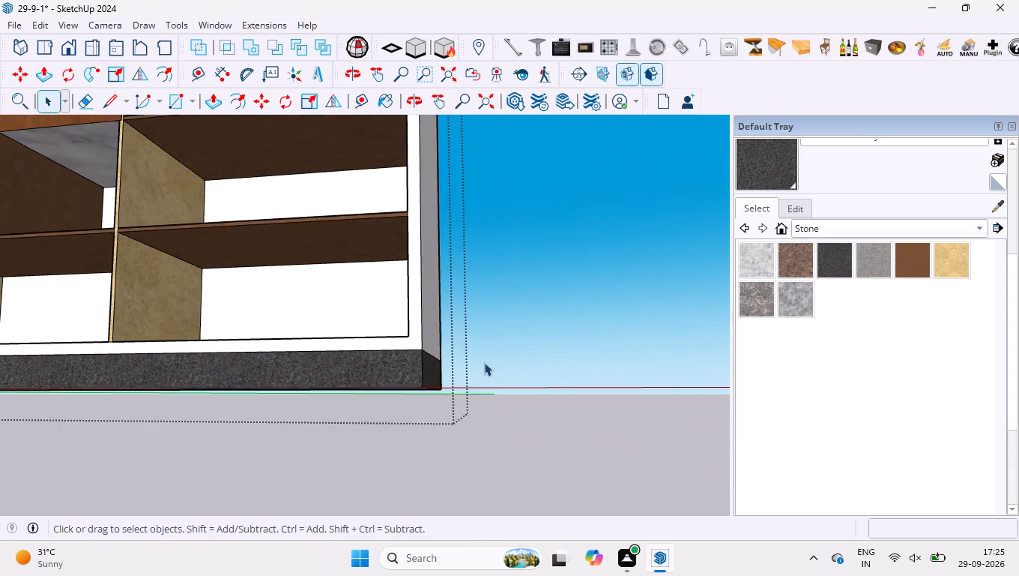
pyautogui.scroll(-12, 484, 362)
pyautogui.moveTo(347, 337); pyautogui.dragTo(442, 409, button='middle')
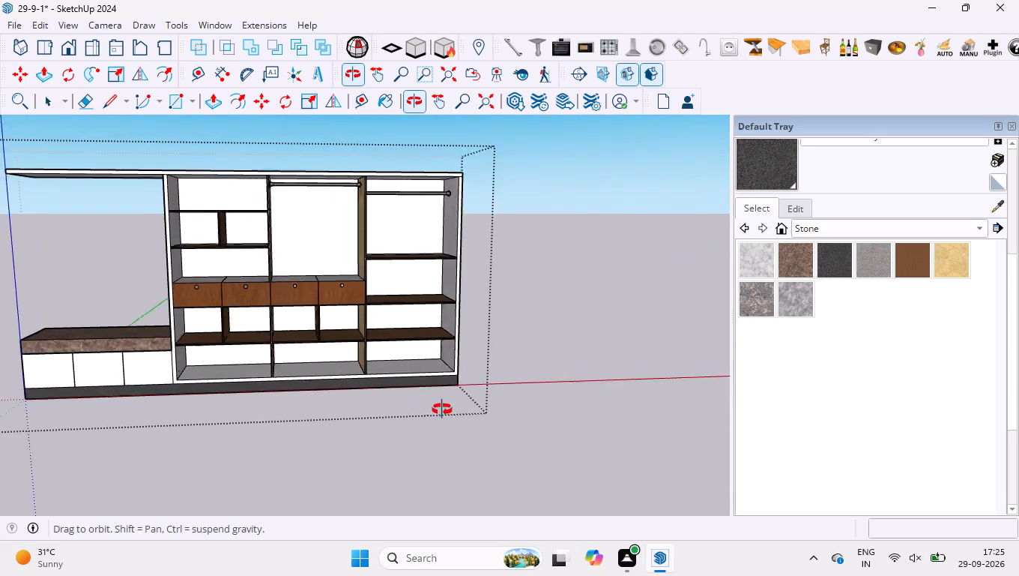
pyautogui.moveTo(442, 409); pyautogui.dragTo(441, 451, button='middle')
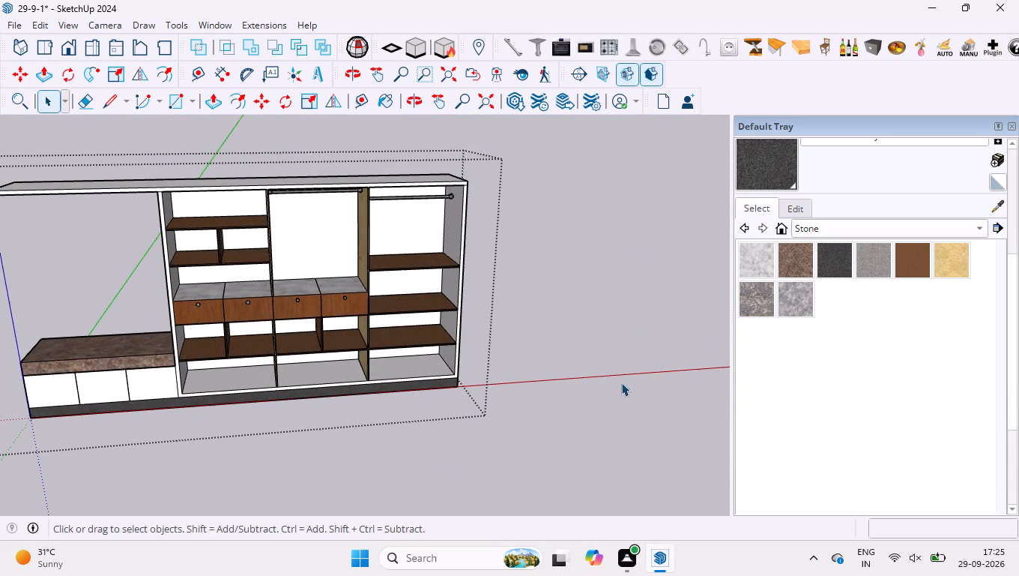
pyautogui.click(620, 382)
# Start a new group and draw a 161" by 24" rectangle covering the whole top panel of the wardrobe.
pyautogui.moveTo(418, 309); pyautogui.dragTo(427, 285, button='middle')
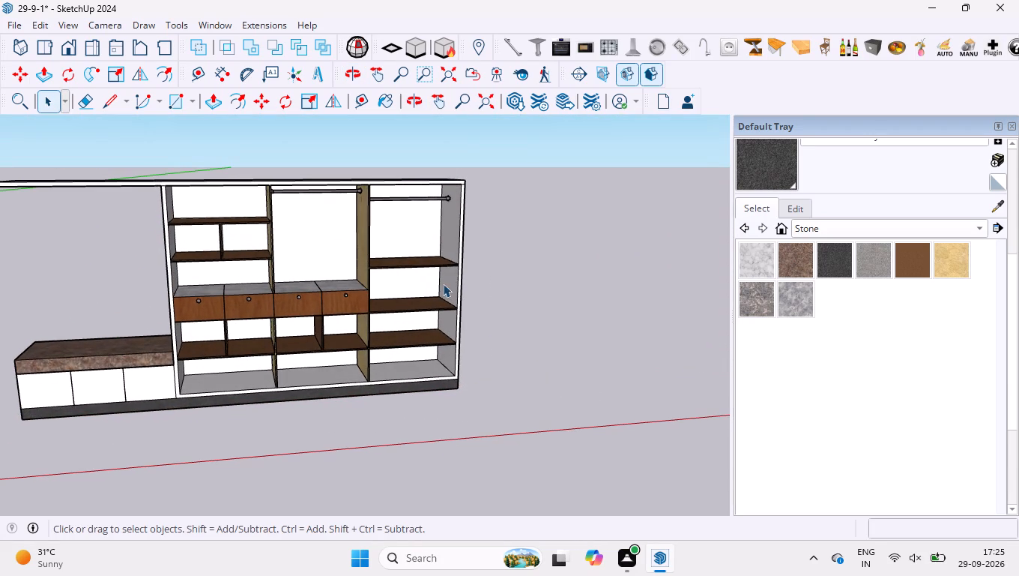
pyautogui.click(28, 52)
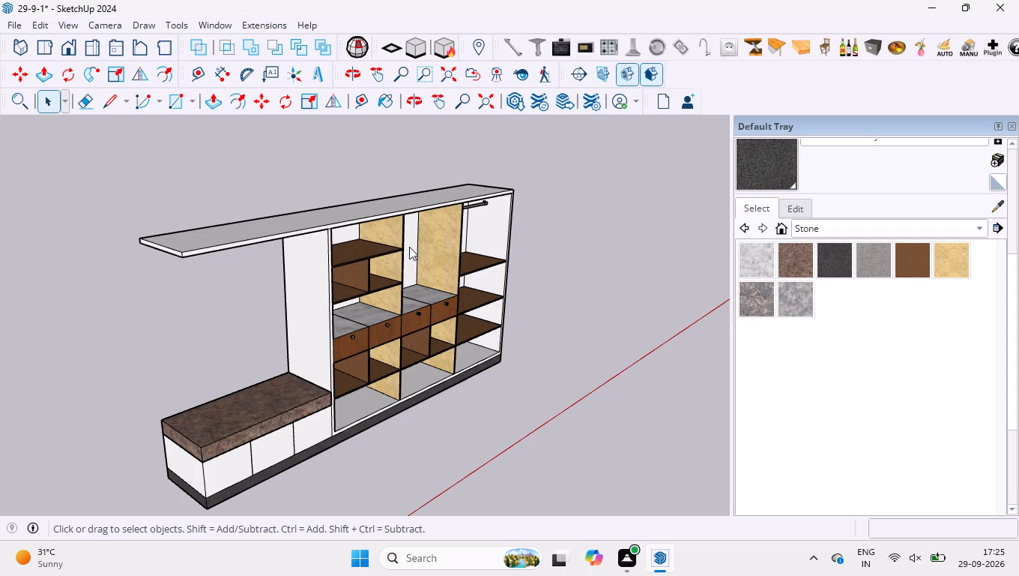
pyautogui.scroll(-7, 408, 239)
pyautogui.scroll(2, 485, 179)
pyautogui.moveTo(447, 208); pyautogui.dragTo(423, 311, button='middle')
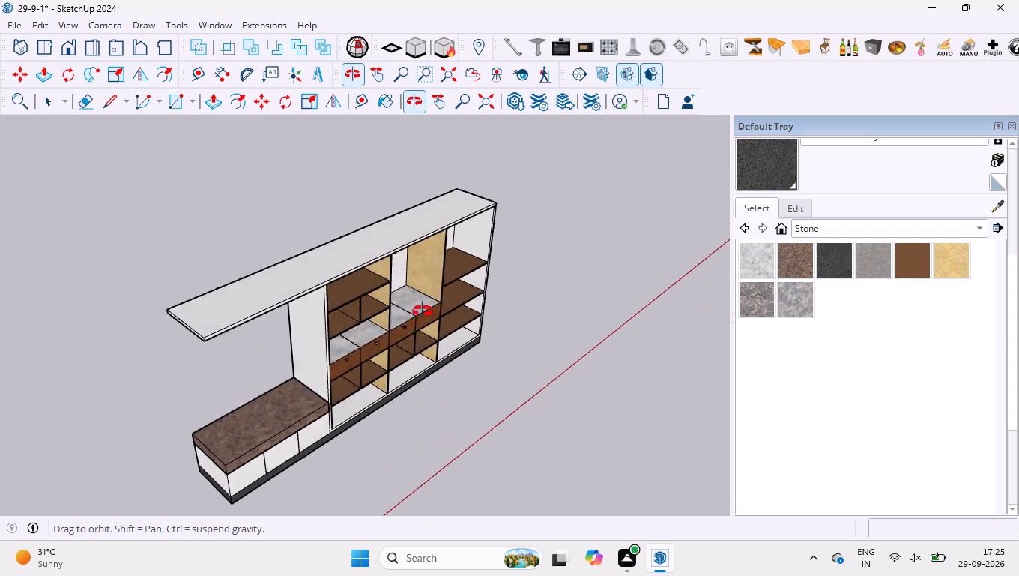
pyautogui.moveTo(423, 311); pyautogui.dragTo(398, 358, button='middle')
pyautogui.scroll(2, 274, 248)
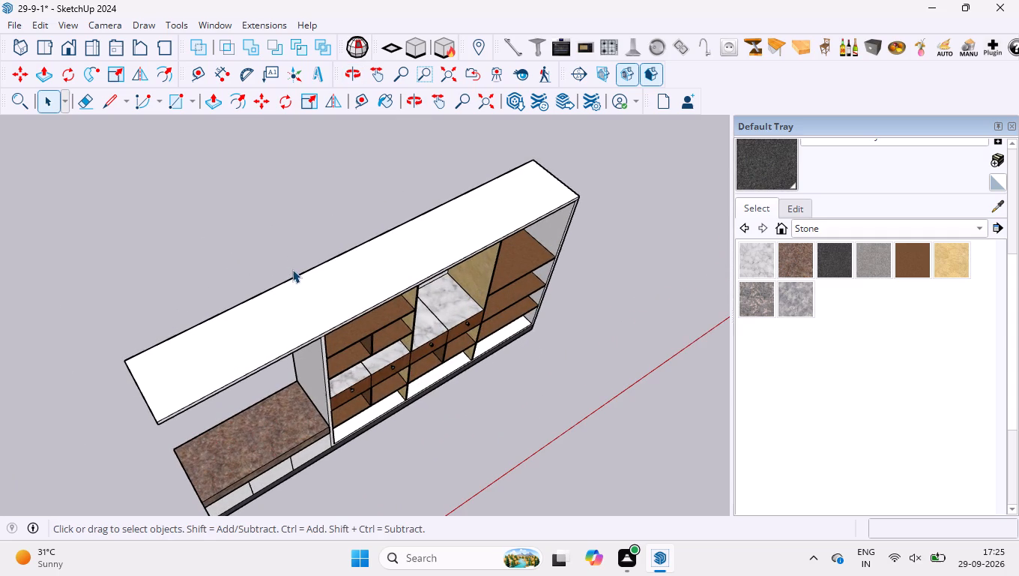
pyautogui.rightClick(254, 239)
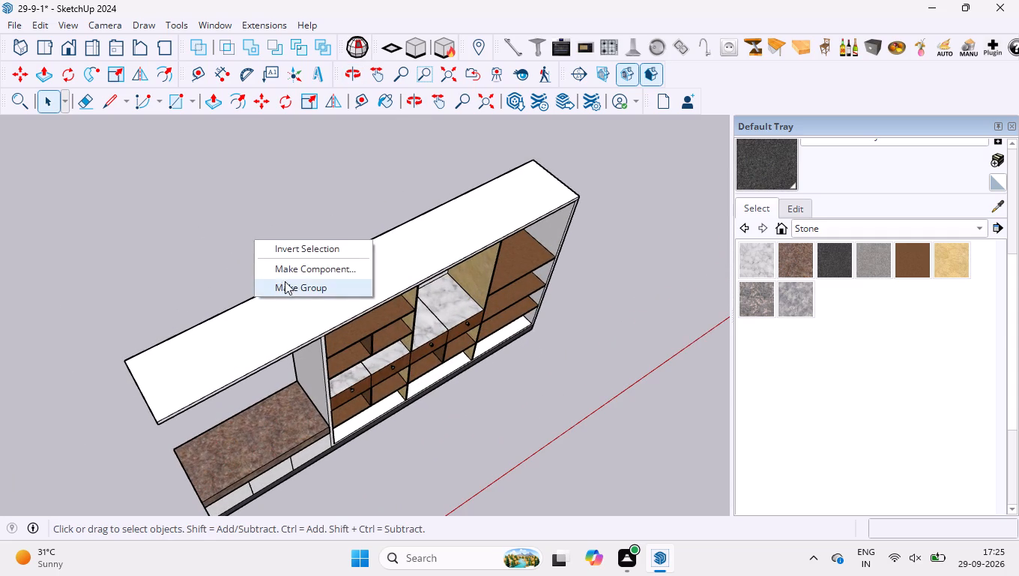
pyautogui.click(285, 284)
pyautogui.press('r')
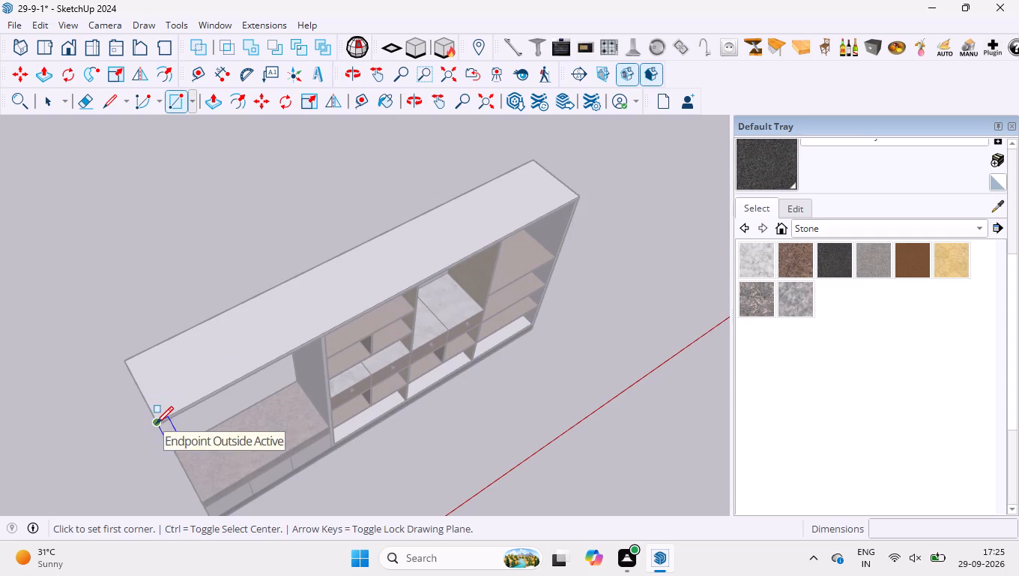
pyautogui.click(156, 424)
pyautogui.click(535, 160)
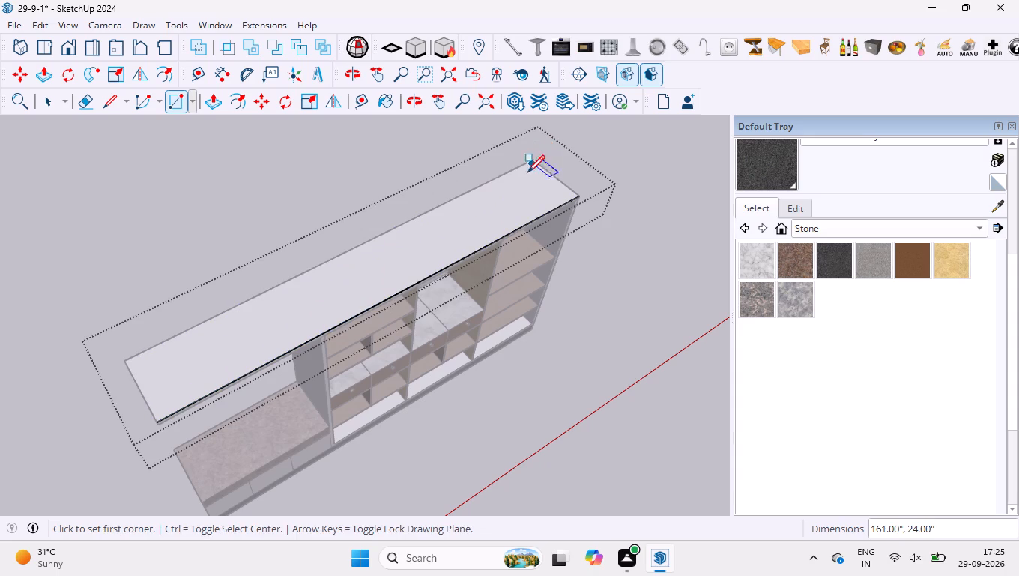
# Extrude the top rectangle upward by 2' to form the overhead cabinet box.
pyautogui.press('space')
pyautogui.click(462, 237)
pyautogui.press('p')
pyautogui.click(462, 235)
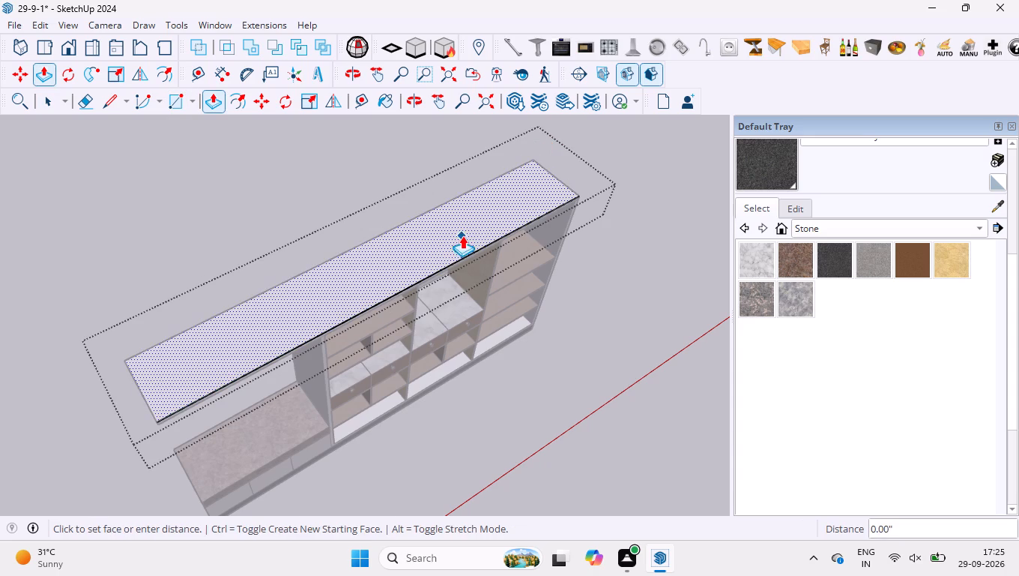
pyautogui.write("2'")
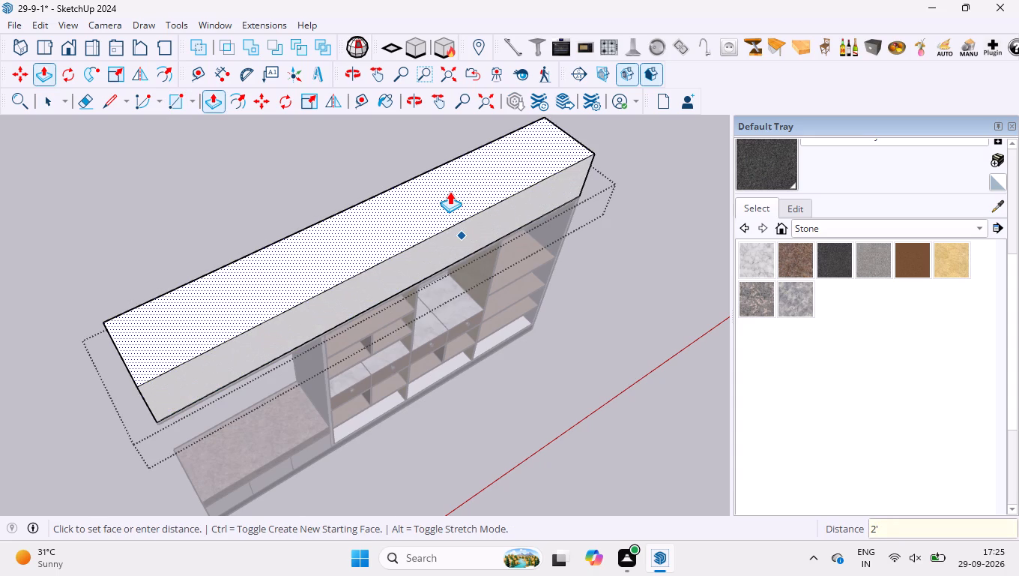
pyautogui.press('Return')
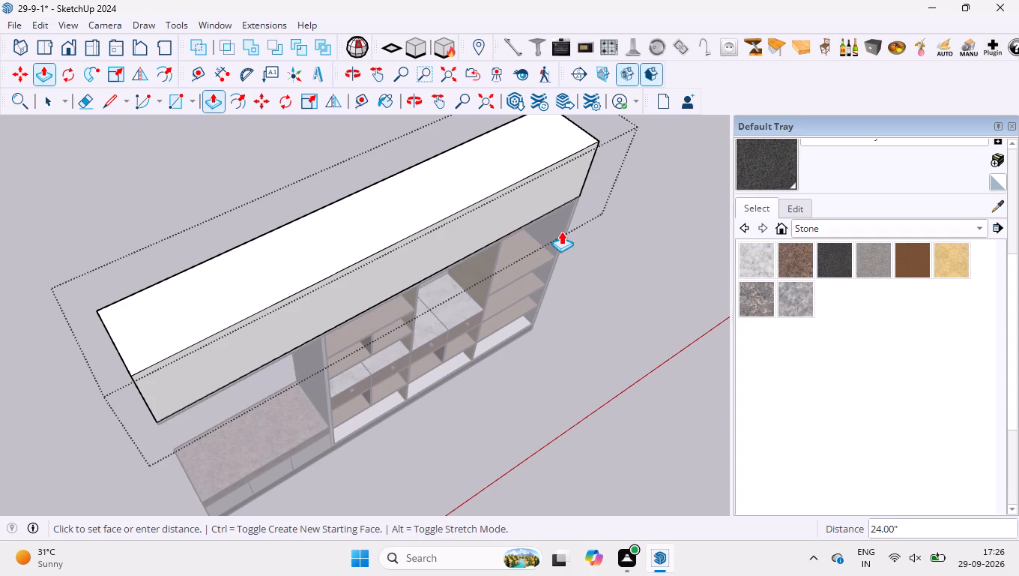
pyautogui.press('space')
# Divide the bottom front edge of the overhead cabinet into 9 equal segments.
pyautogui.scroll(-2, 241, 234)
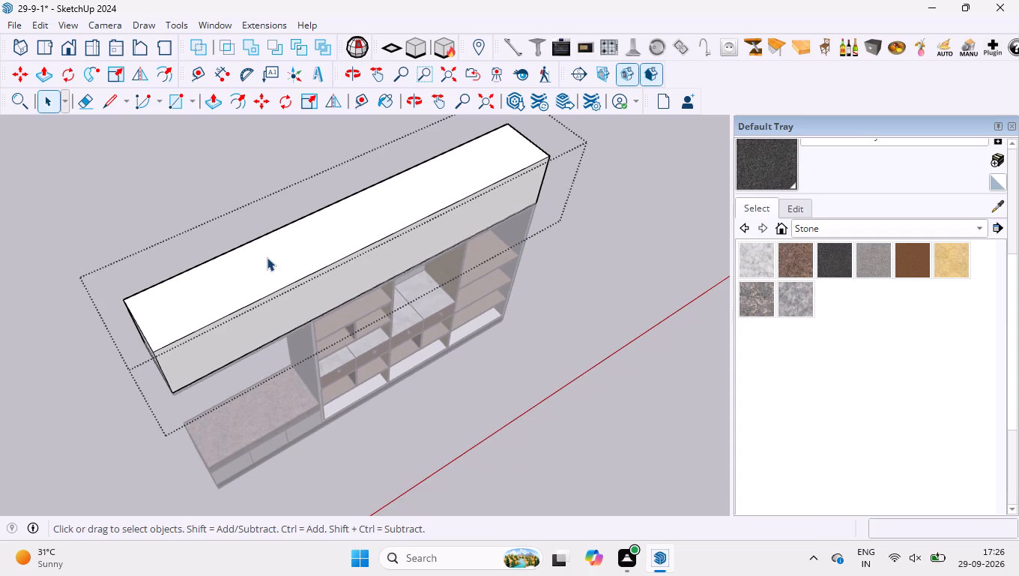
pyautogui.scroll(-4, 267, 259)
pyautogui.moveTo(264, 258); pyautogui.dragTo(229, 133, button='middle')
pyautogui.scroll(5, 252, 249)
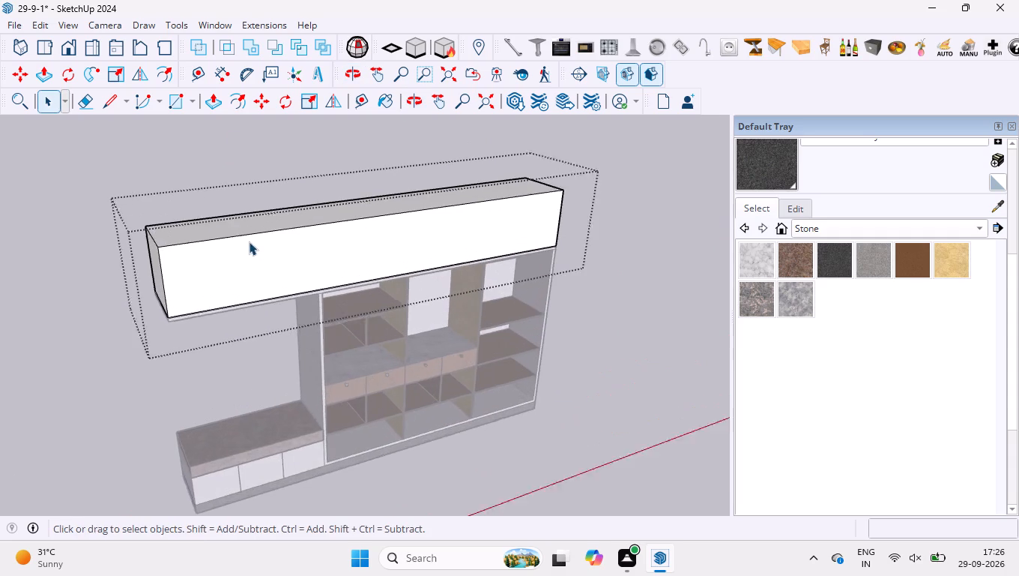
pyautogui.scroll(1, 249, 241)
pyautogui.click(254, 313)
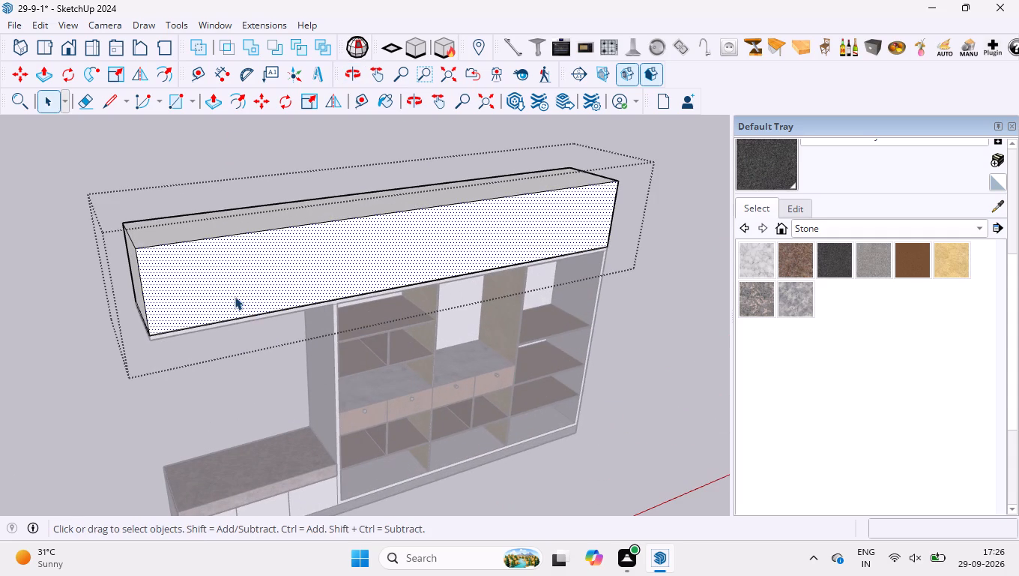
pyautogui.scroll(6, 235, 296)
pyautogui.click(220, 334)
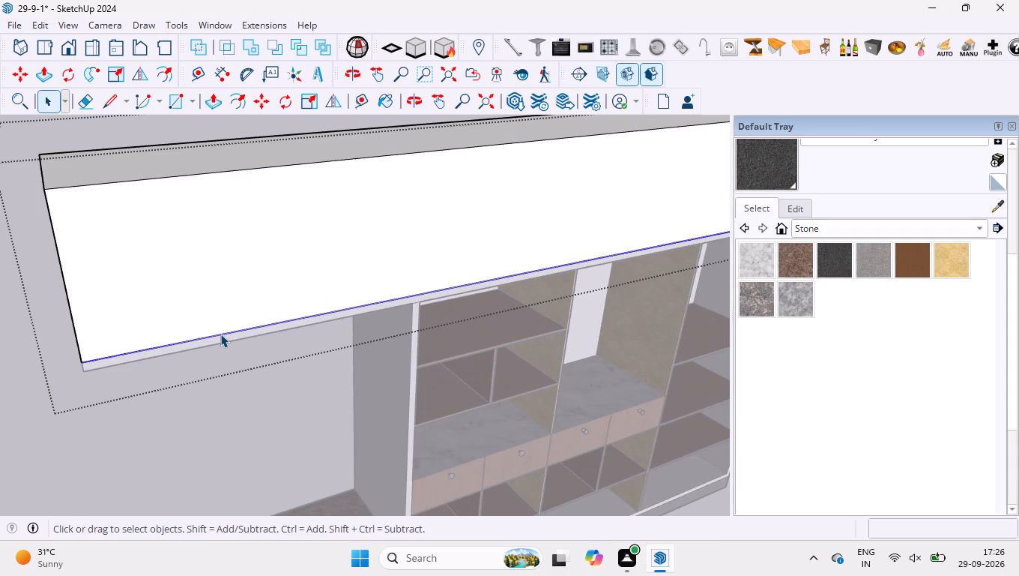
pyautogui.rightClick(220, 334)
pyautogui.click(250, 439)
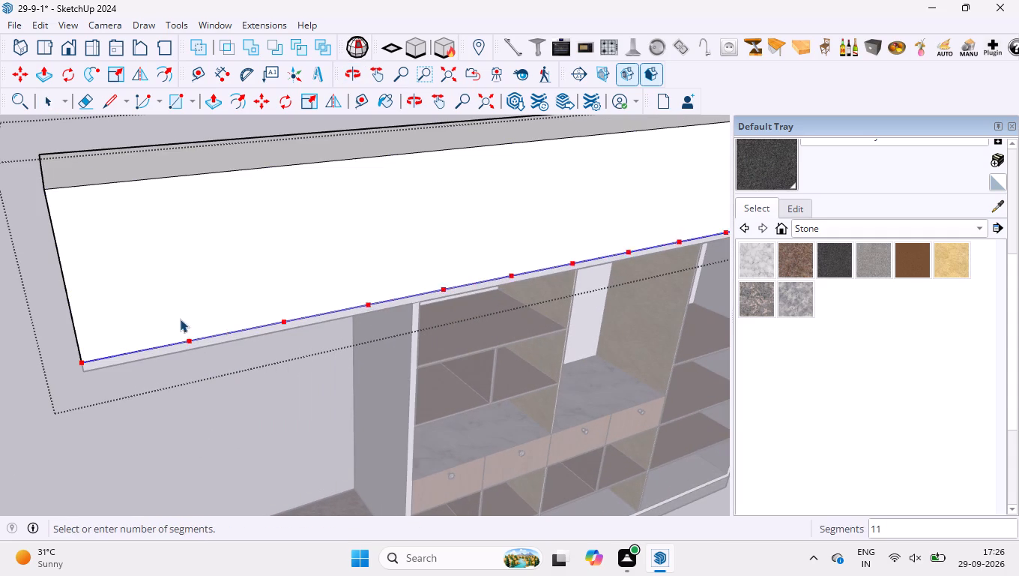
pyautogui.scroll(-6, 176, 316)
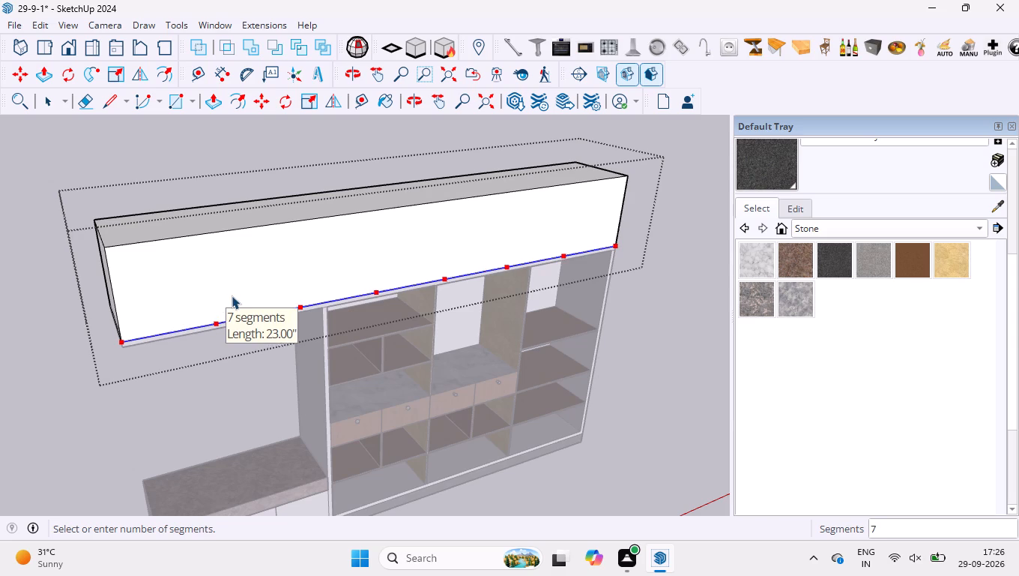
pyautogui.click(190, 307)
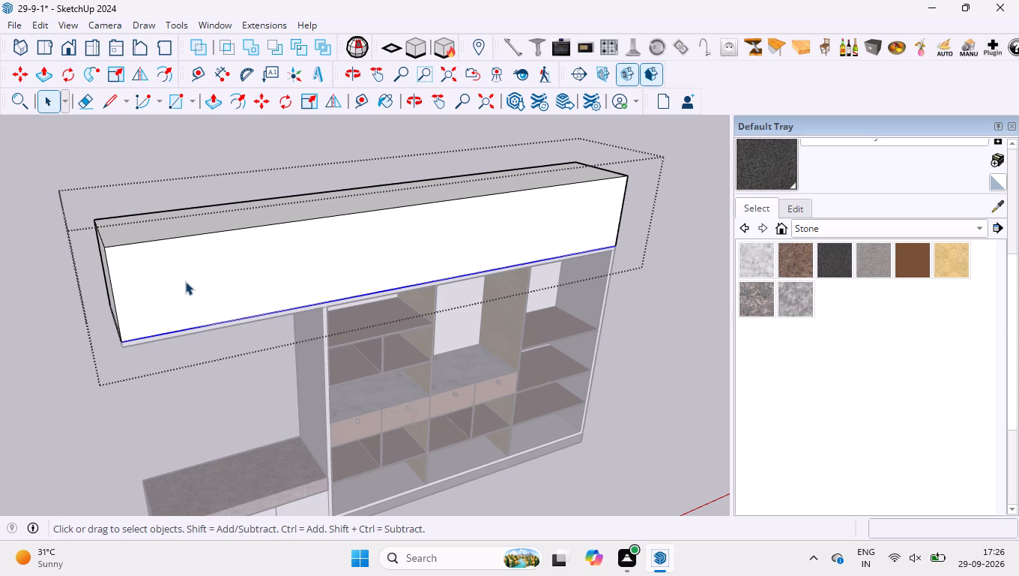
# Draw 24" vertical door lines up the overhead cabinet's front from the first two division points at the low cabinet end.
pyautogui.press('l')
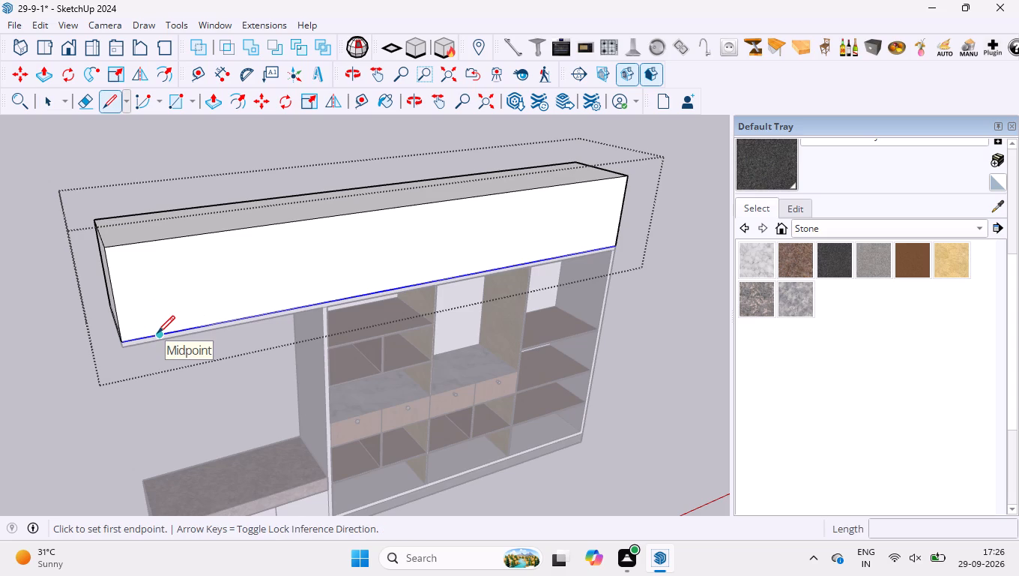
pyautogui.click(195, 327)
pyautogui.click(181, 238)
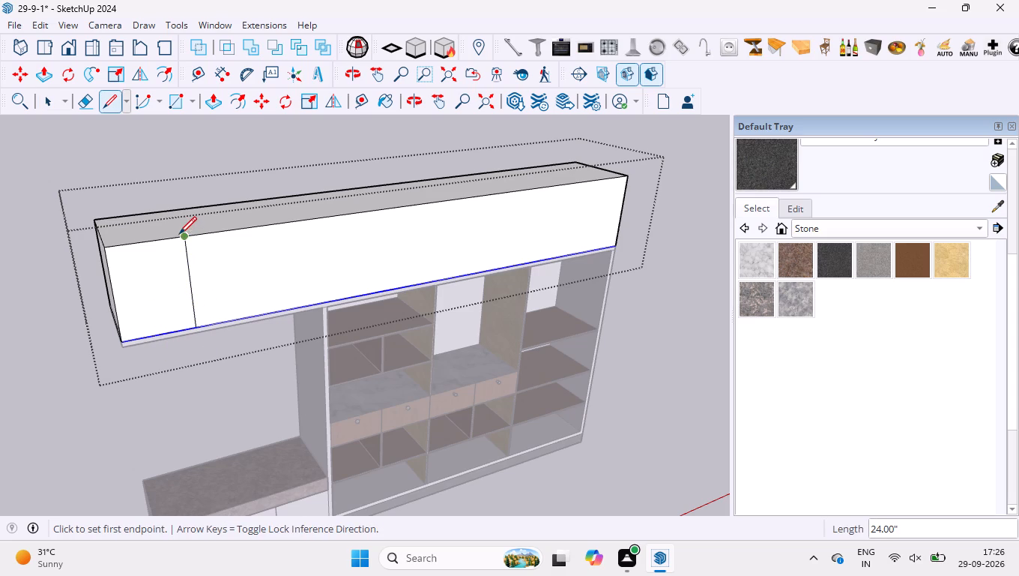
pyautogui.click(264, 313)
pyautogui.click(253, 229)
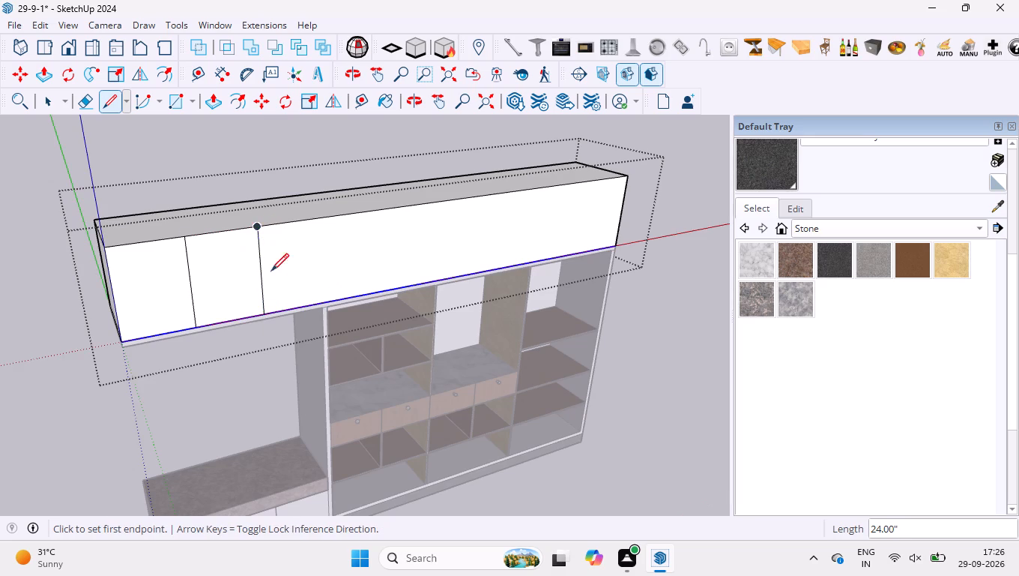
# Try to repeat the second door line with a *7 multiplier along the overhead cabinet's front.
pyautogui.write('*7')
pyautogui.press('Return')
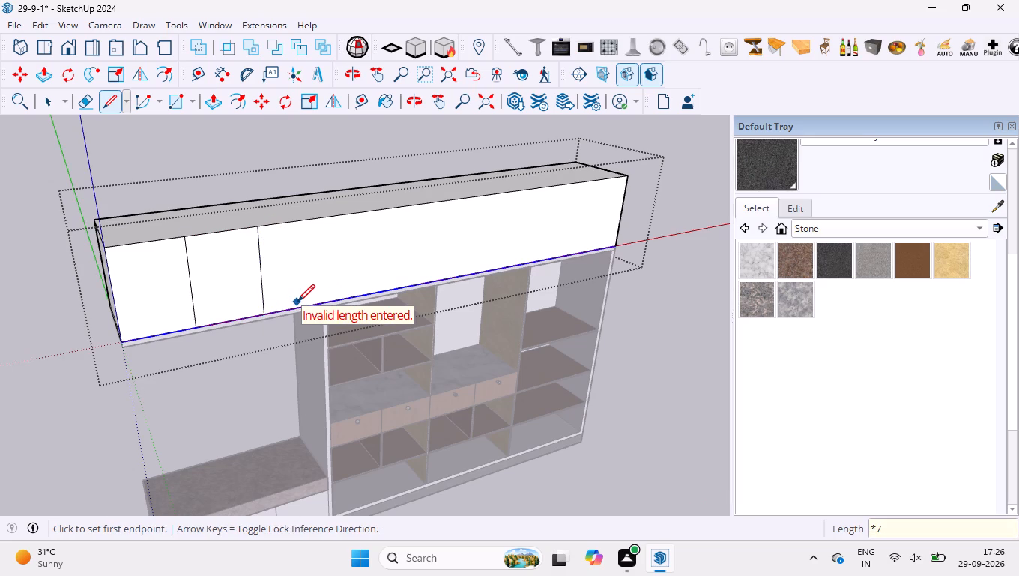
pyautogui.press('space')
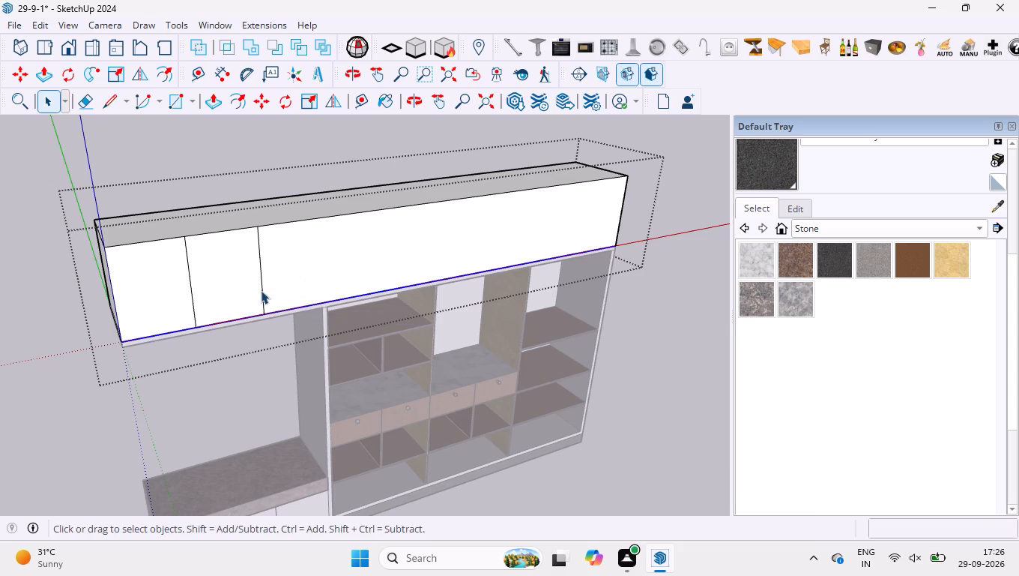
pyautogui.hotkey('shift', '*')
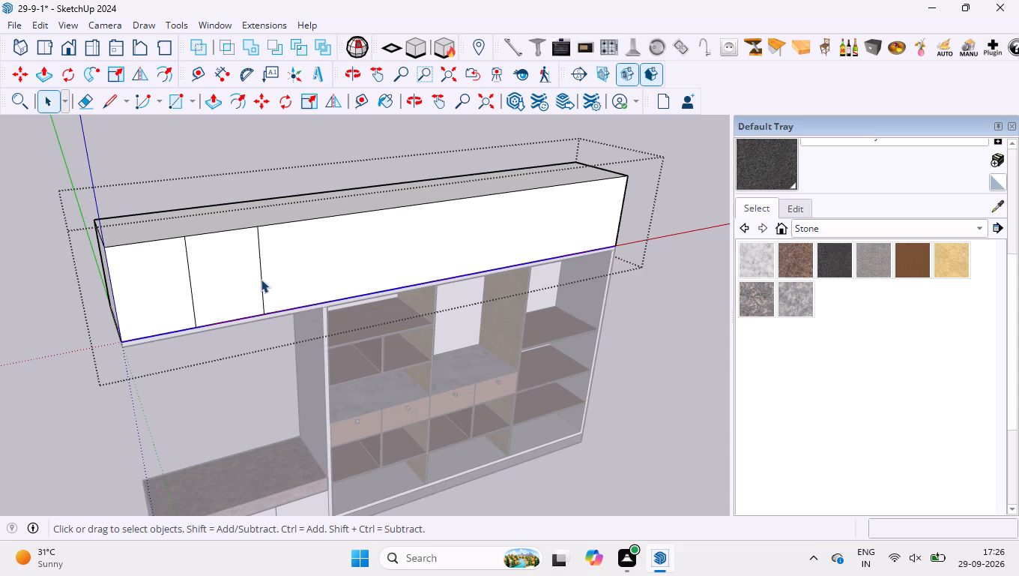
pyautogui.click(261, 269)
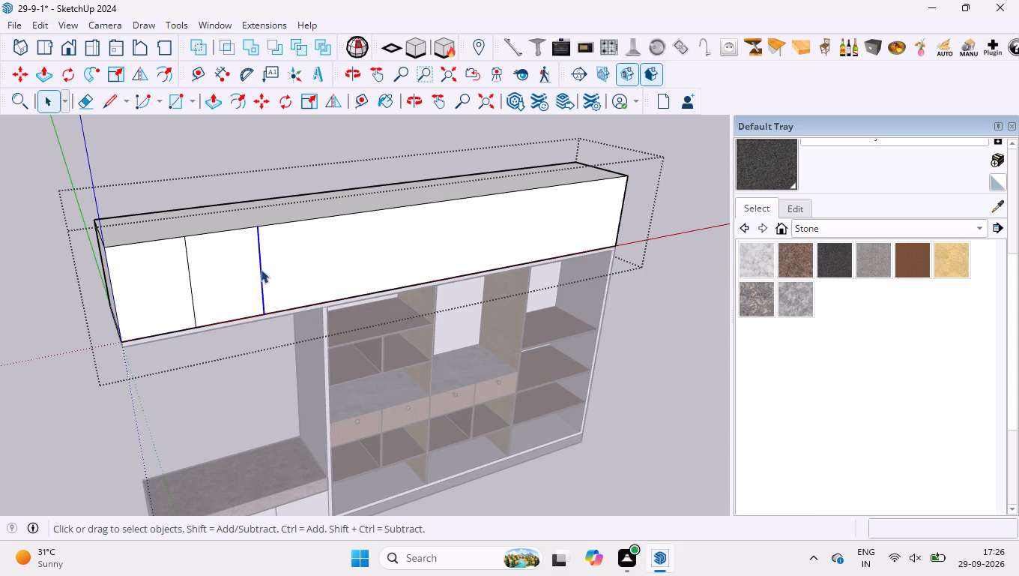
# Draw the third 24" vertical door line from the next division point to the overhead cabinet's top front edge.
pyautogui.press('l')
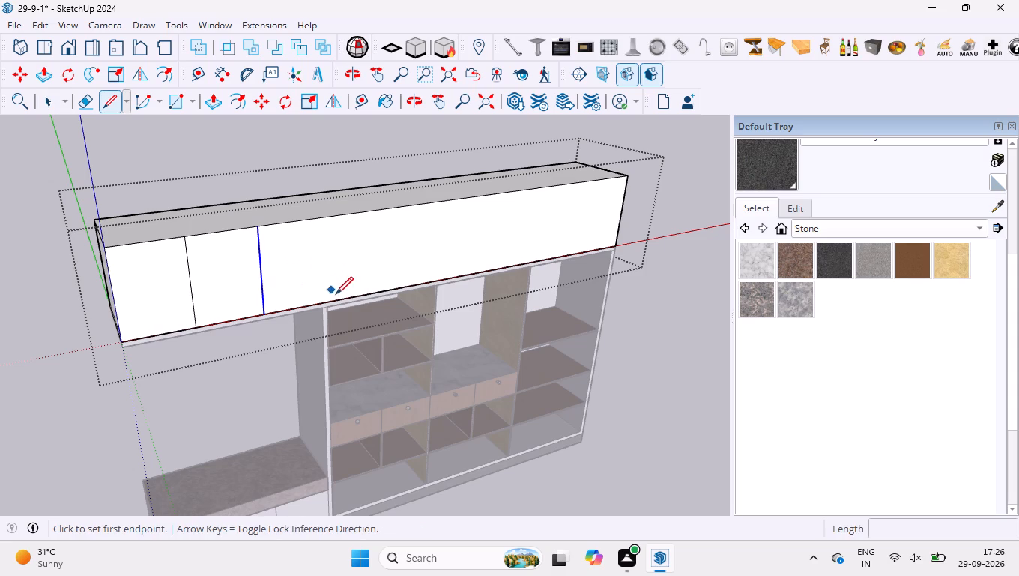
pyautogui.click(326, 300)
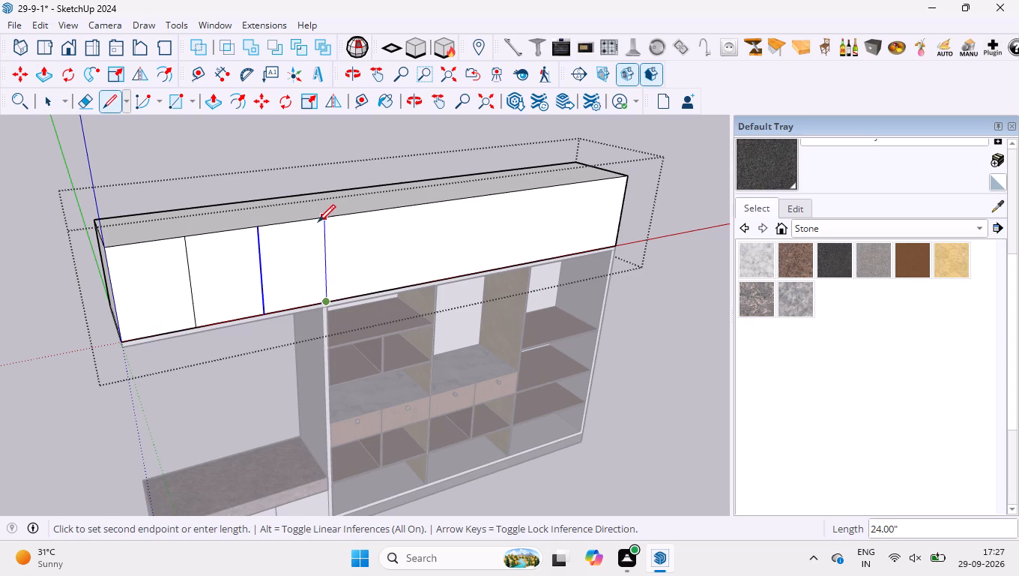
pyautogui.click(322, 220)
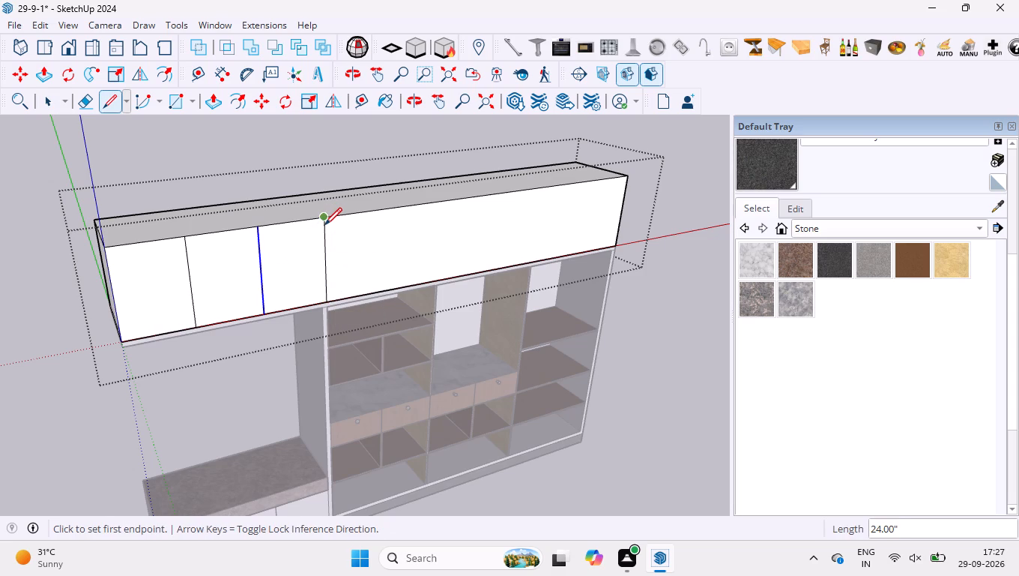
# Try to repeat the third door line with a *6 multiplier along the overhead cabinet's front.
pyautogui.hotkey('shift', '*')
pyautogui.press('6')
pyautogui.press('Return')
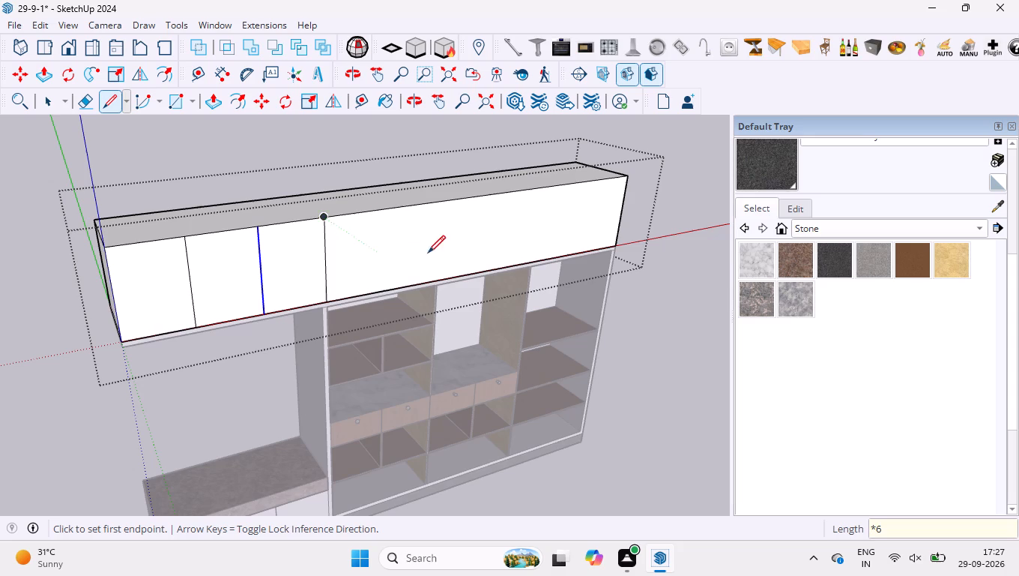
# Draw the remaining five 24" vertical door lines from the bottom edge's division points to the overhead cabinet's top front edge.
pyautogui.press('space')
pyautogui.press('l')
pyautogui.click(380, 292)
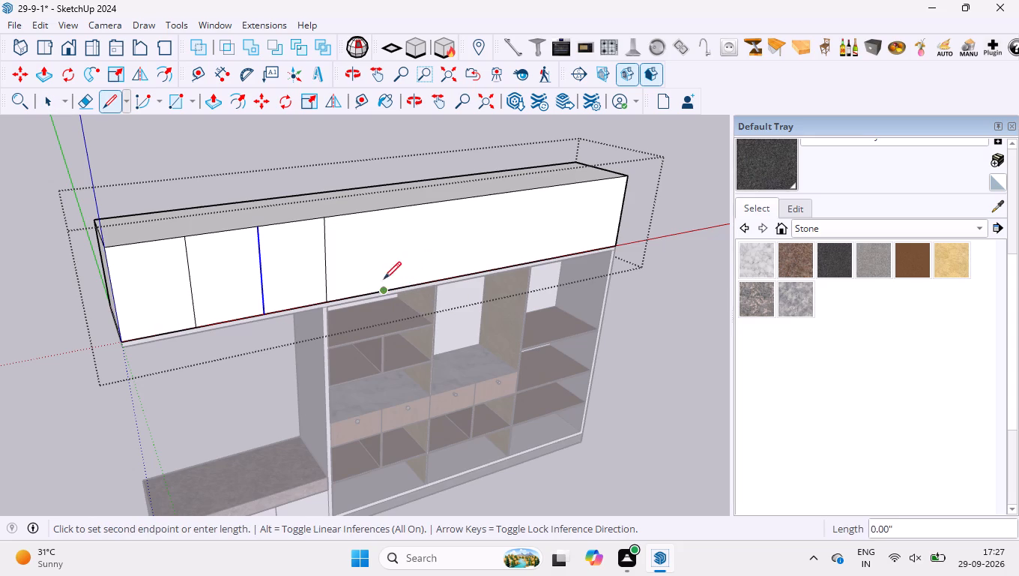
pyautogui.click(382, 211)
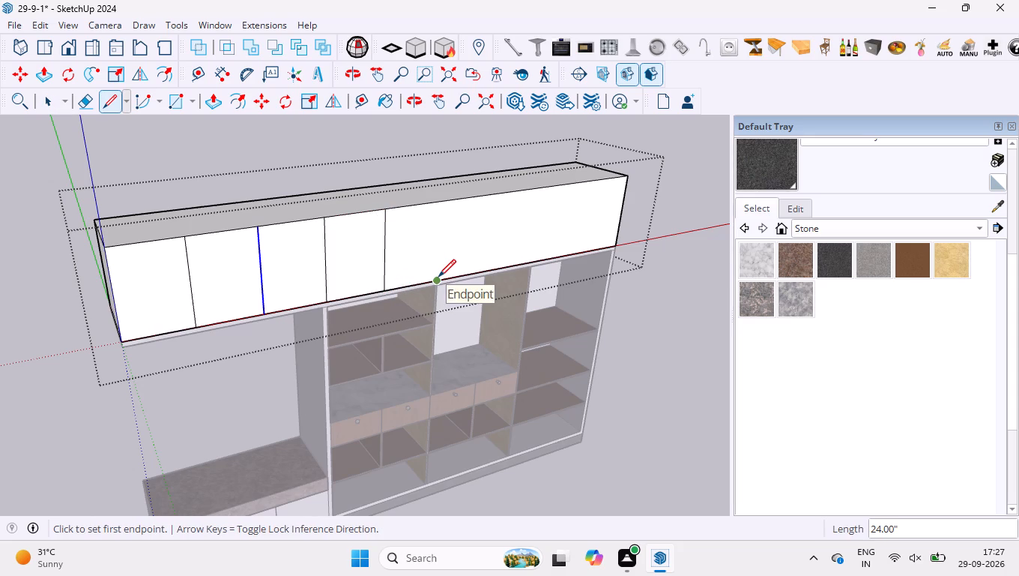
pyautogui.click(438, 277)
pyautogui.click(439, 205)
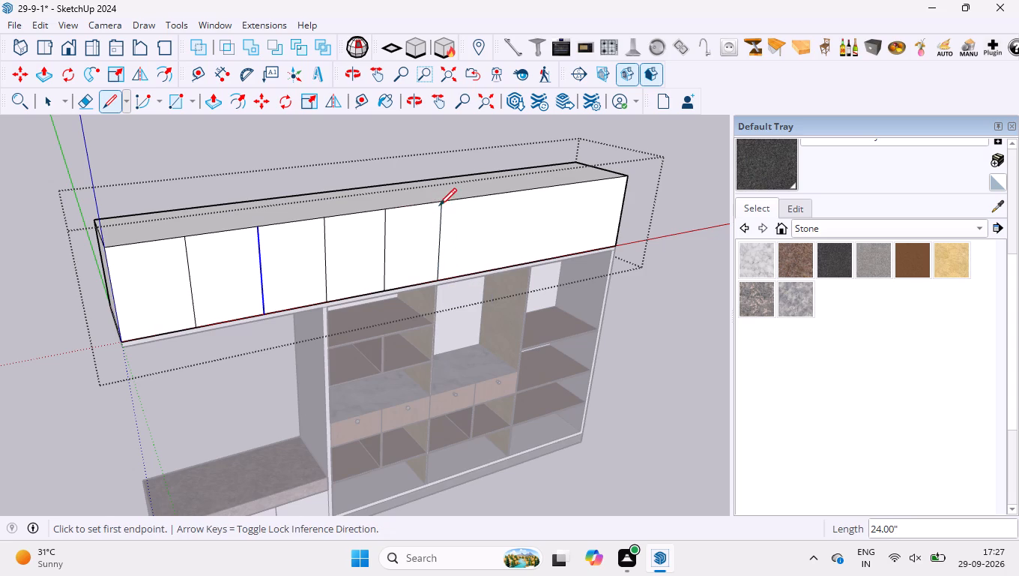
pyautogui.click(490, 268)
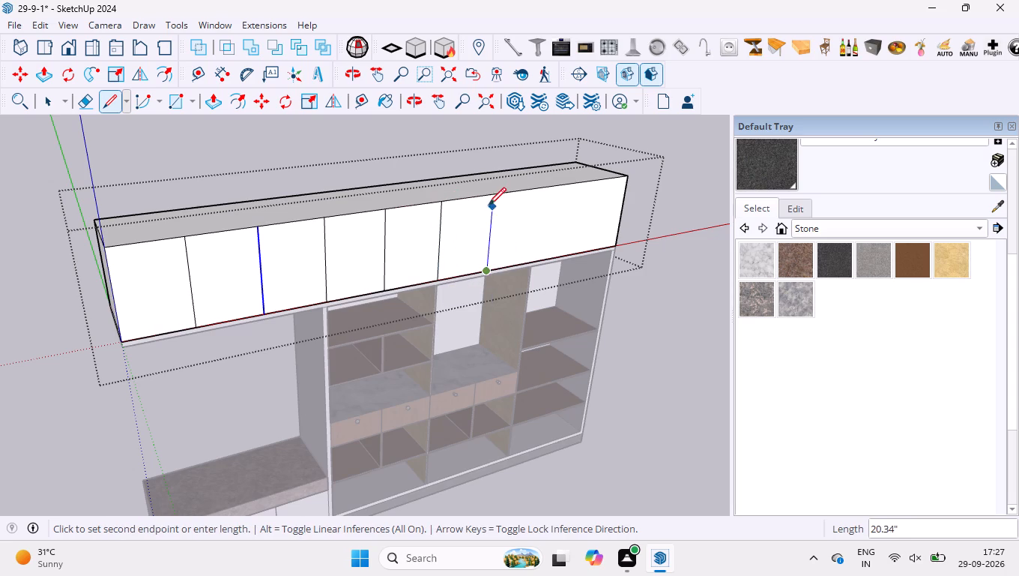
pyautogui.click(490, 200)
pyautogui.click(530, 262)
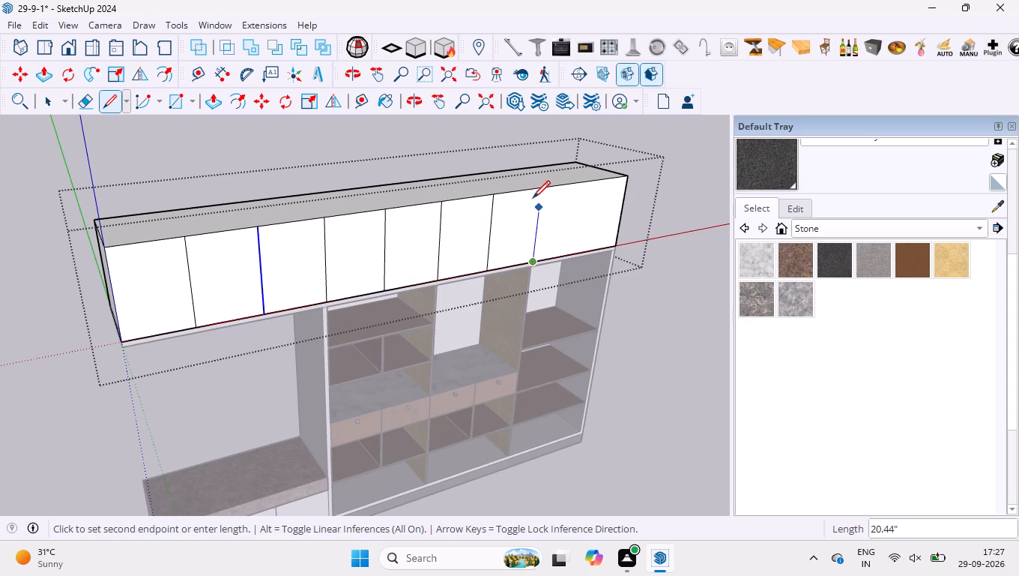
pyautogui.click(536, 193)
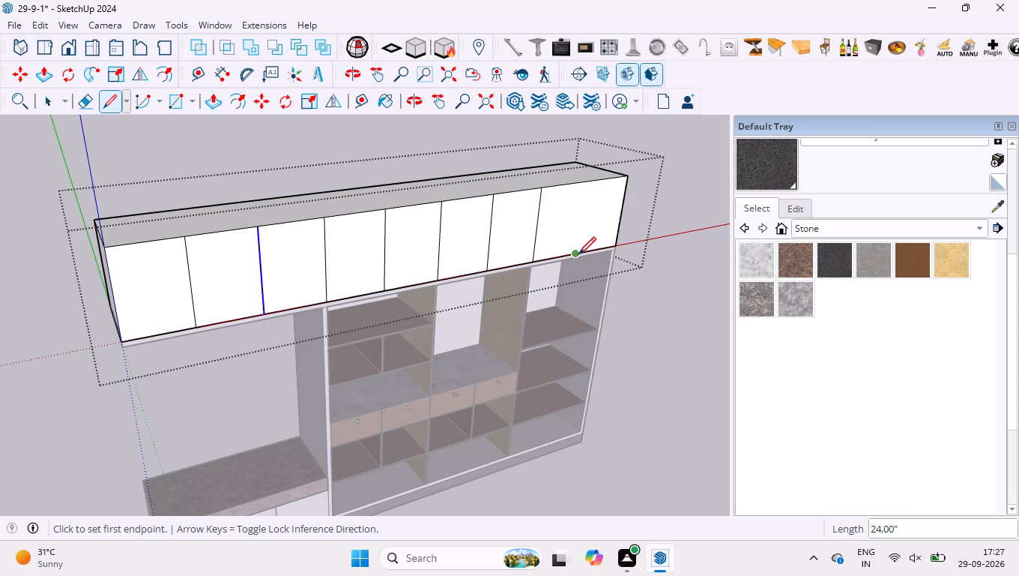
pyautogui.click(581, 250)
pyautogui.click(580, 187)
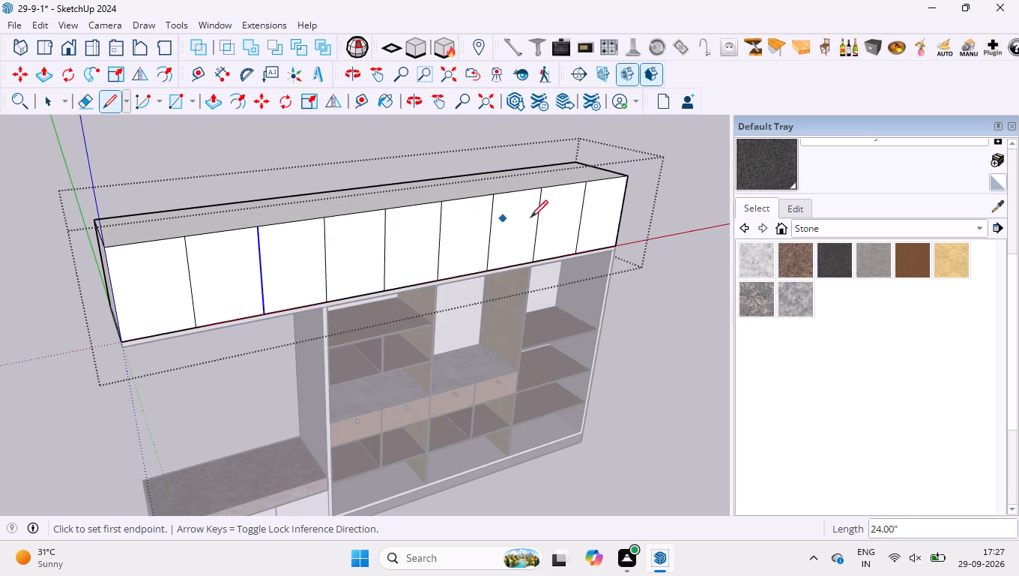
pyautogui.press('space')
# Copy the first door line 0.25" along the bottom edge toward the overhead cabinet's low cabinet end.
pyautogui.scroll(7, 166, 286)
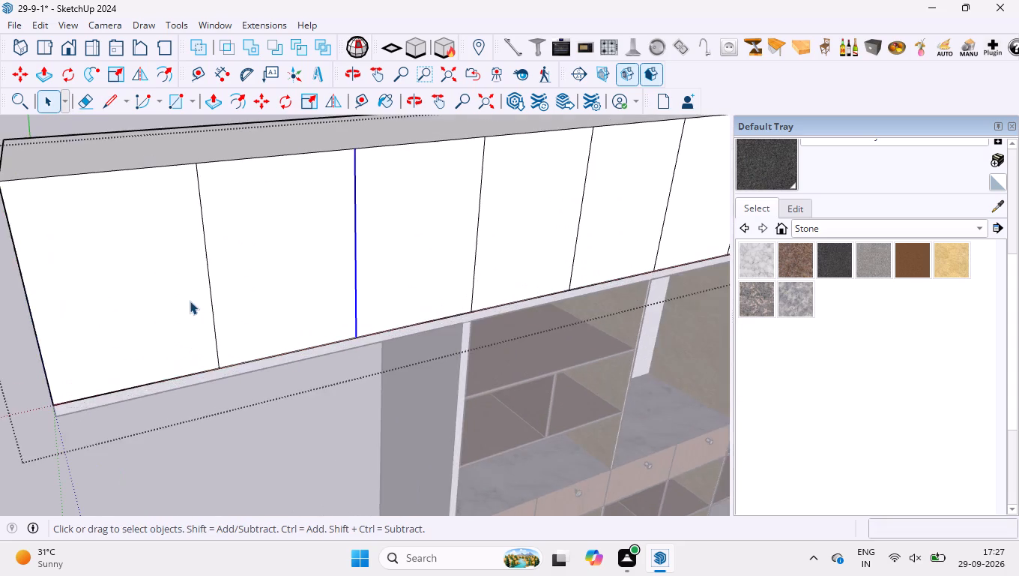
pyautogui.scroll(5, 190, 301)
pyautogui.click(224, 341)
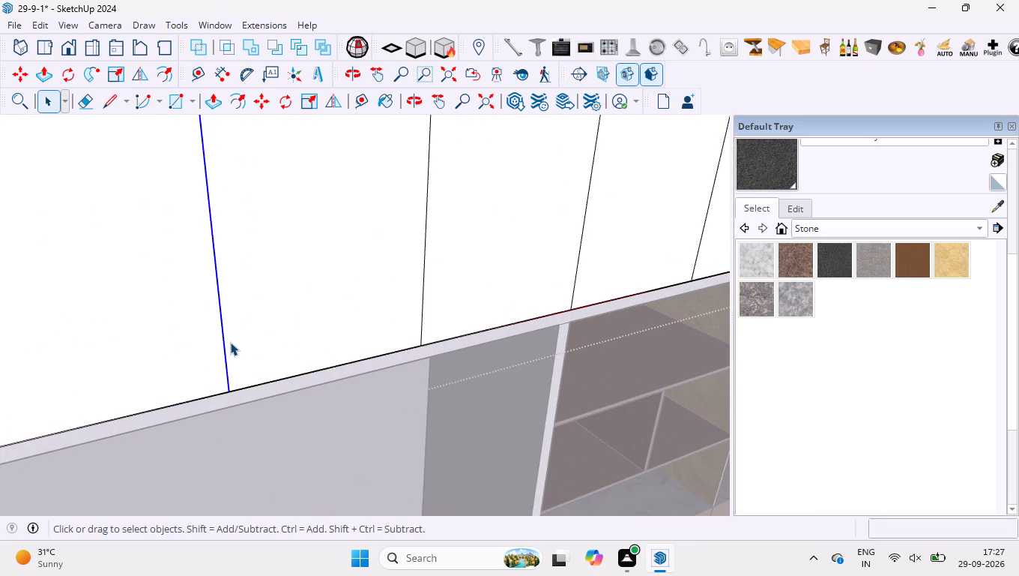
pyautogui.press('m')
pyautogui.scroll(14, 222, 376)
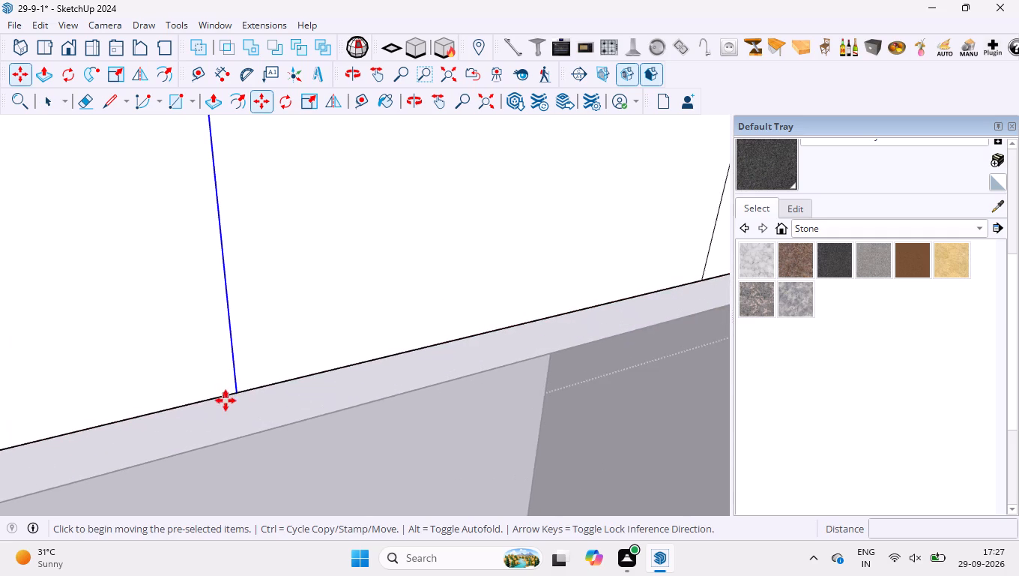
pyautogui.scroll(2, 226, 400)
pyautogui.click(243, 388)
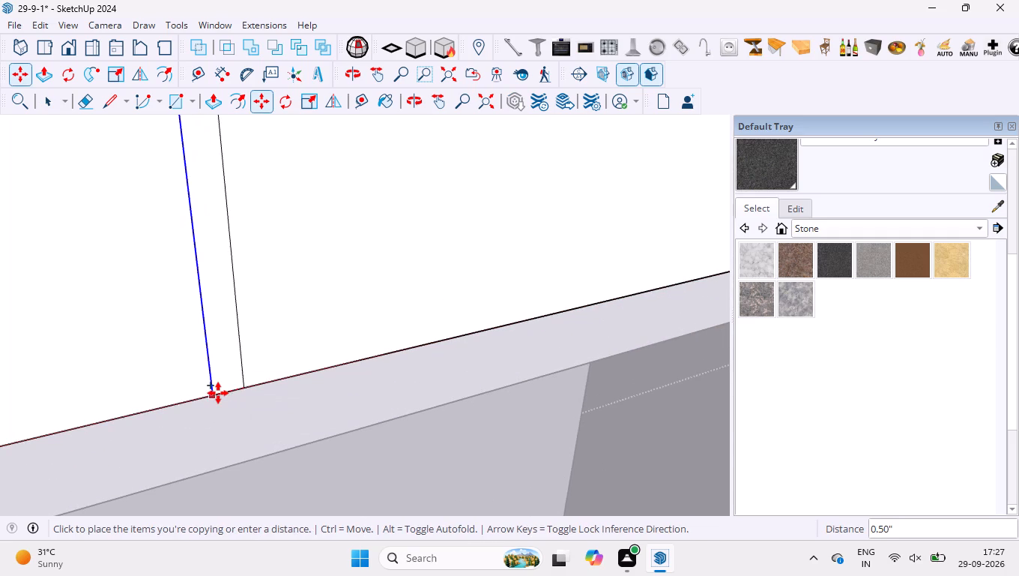
pyautogui.press('0')
pyautogui.press('.')
pyautogui.write('25')
pyautogui.press('Return')
# Copy that offset line 0.5" along the red axis to the other side of the first door line.
pyautogui.scroll(8, 216, 388)
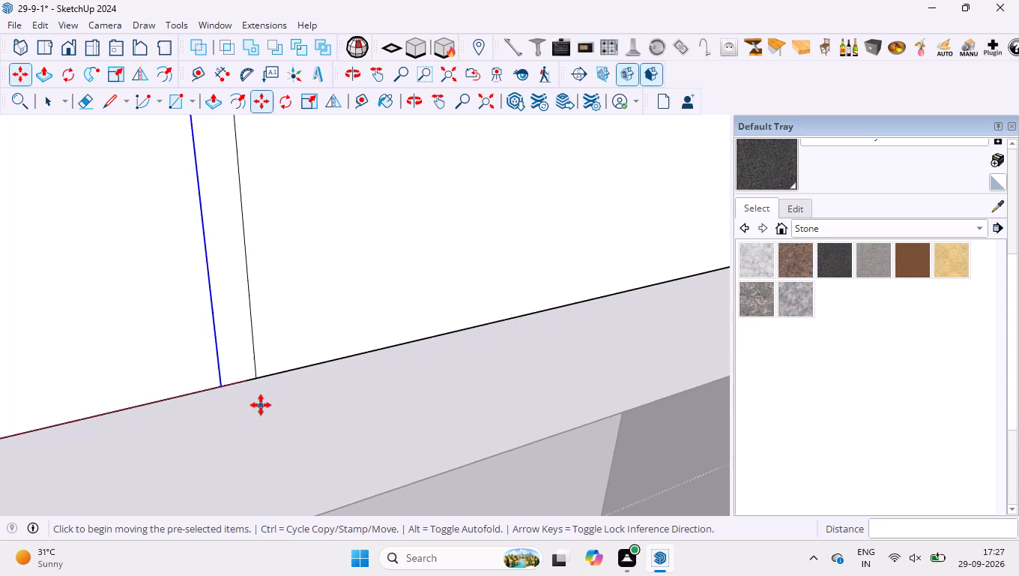
pyautogui.scroll(3, 235, 401)
pyautogui.click(214, 377)
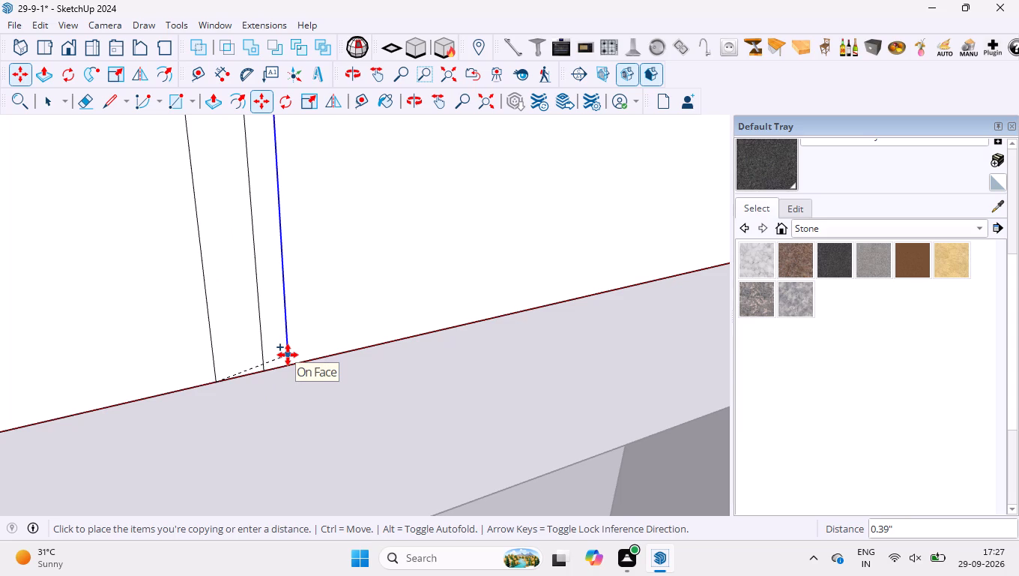
pyautogui.press('Right')
pyautogui.write('0.5')
pyautogui.press('Return')
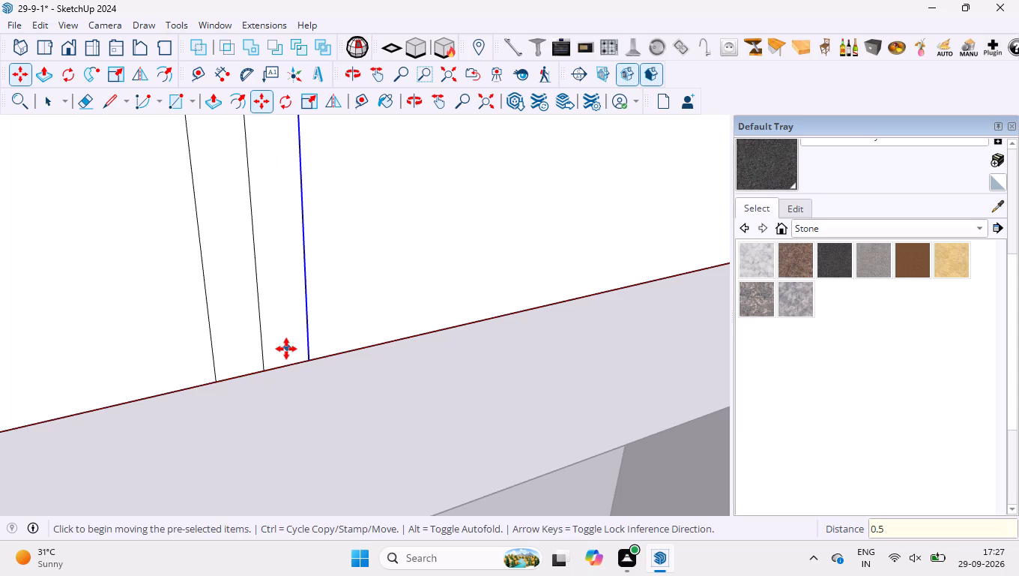
# Copy the two offset lines around the first door line along the red axis, centring the pair on the second door line.
pyautogui.press('space')
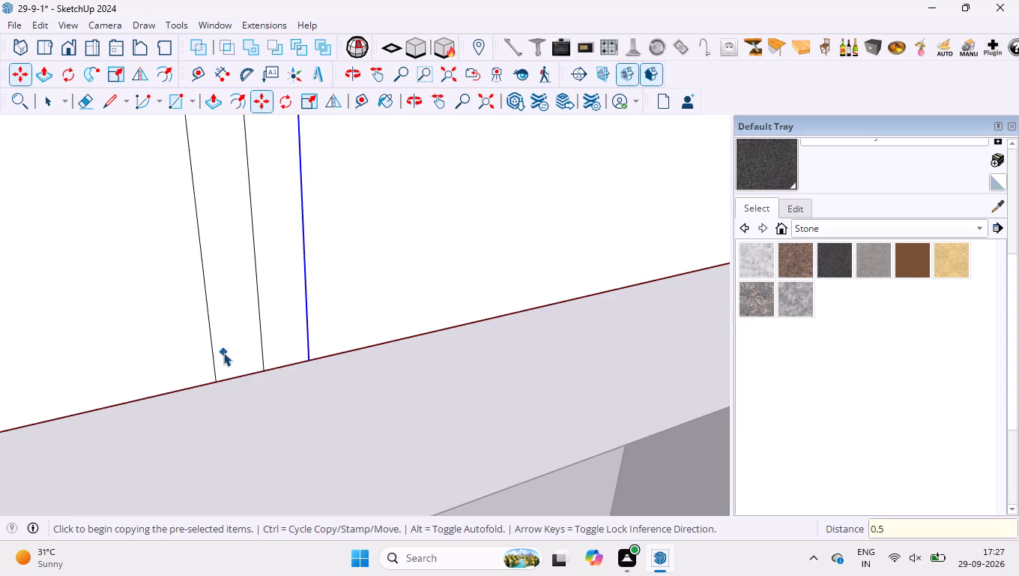
pyautogui.keyDown('ctrl'); pyautogui.click(213, 352); pyautogui.keyUp('ctrl')
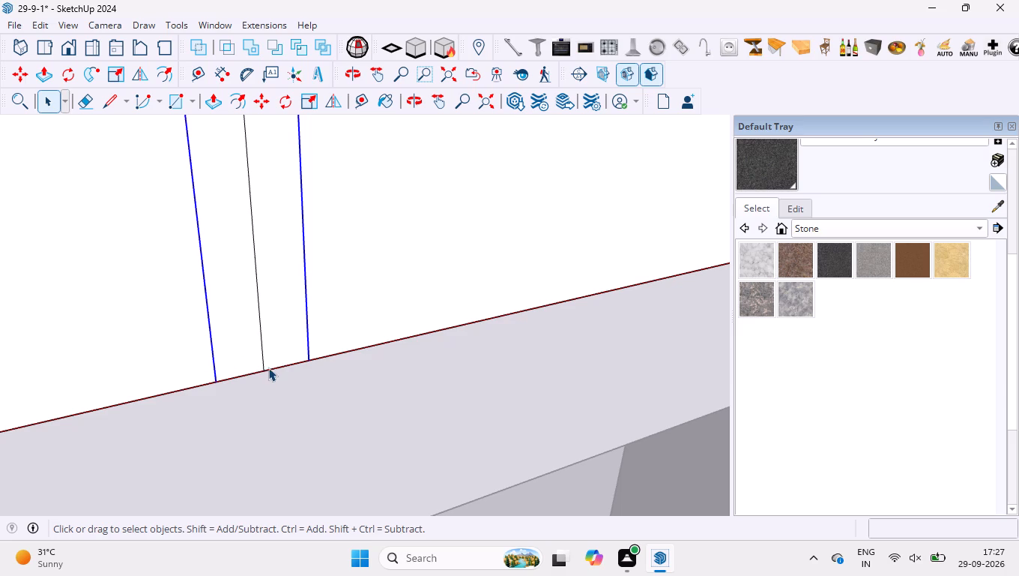
pyautogui.press('m')
pyautogui.click(264, 373)
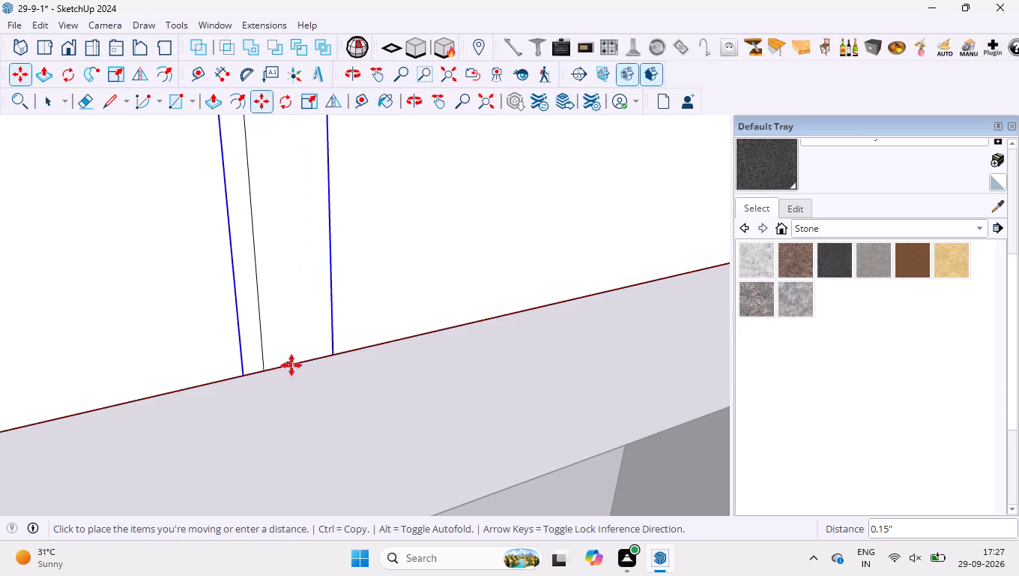
pyautogui.scroll(-8, 306, 380)
pyautogui.scroll(-8, 238, 373)
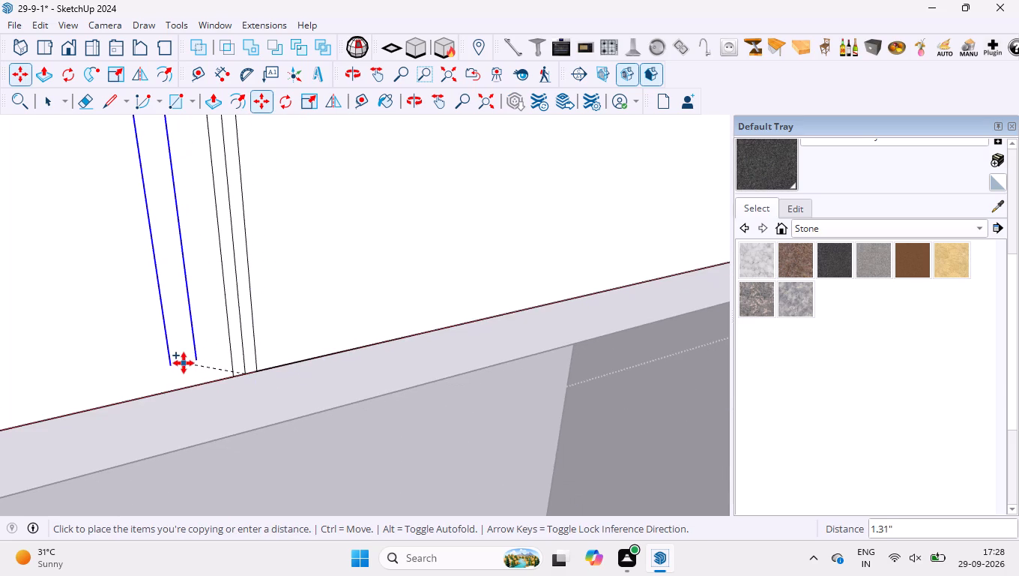
pyautogui.press('Right')
pyautogui.scroll(-8, 151, 361)
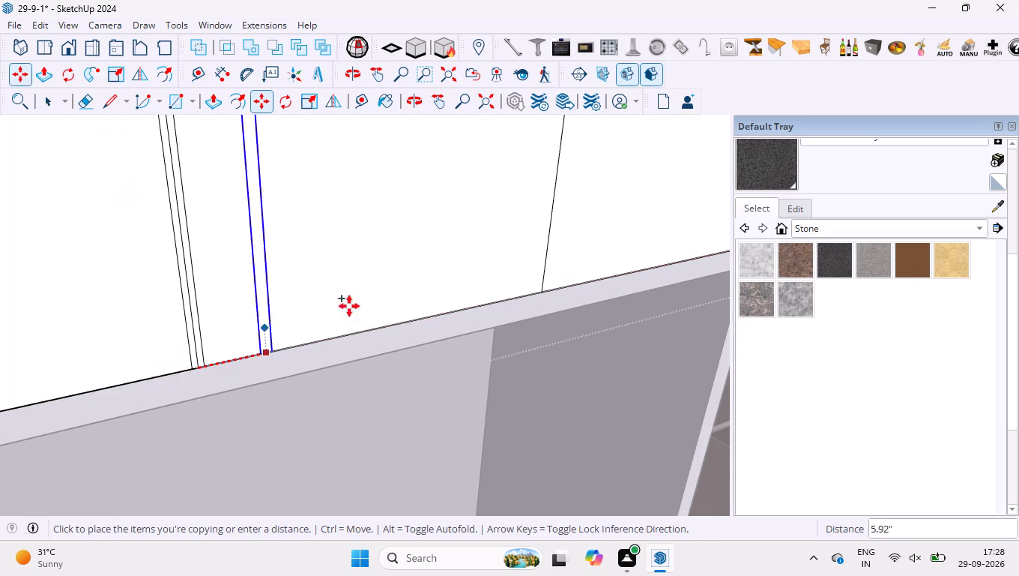
pyautogui.scroll(8, 547, 294)
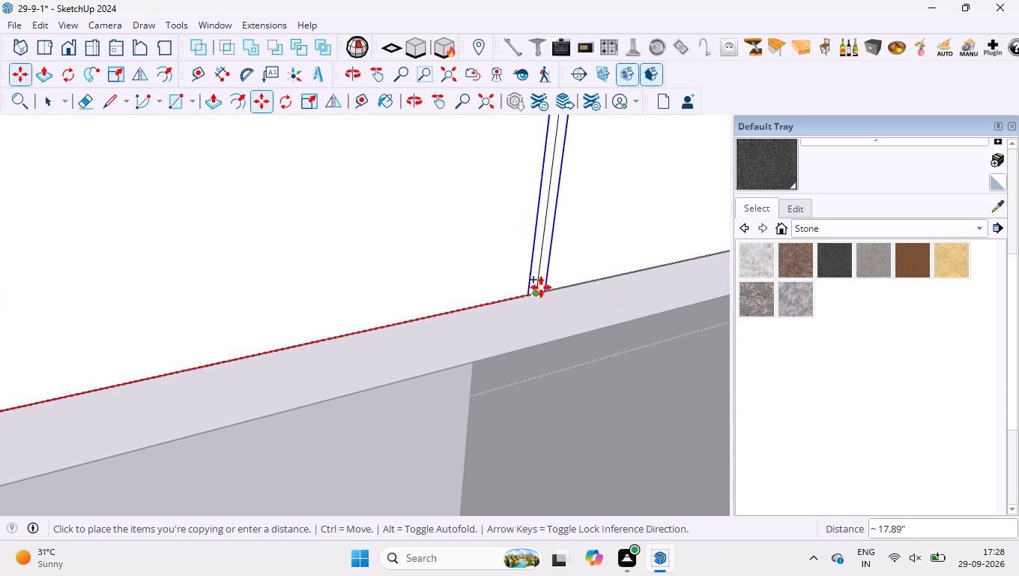
pyautogui.click(538, 294)
# Copy the pair of offset lines from the second door line onto the third door line.
pyautogui.click(537, 295)
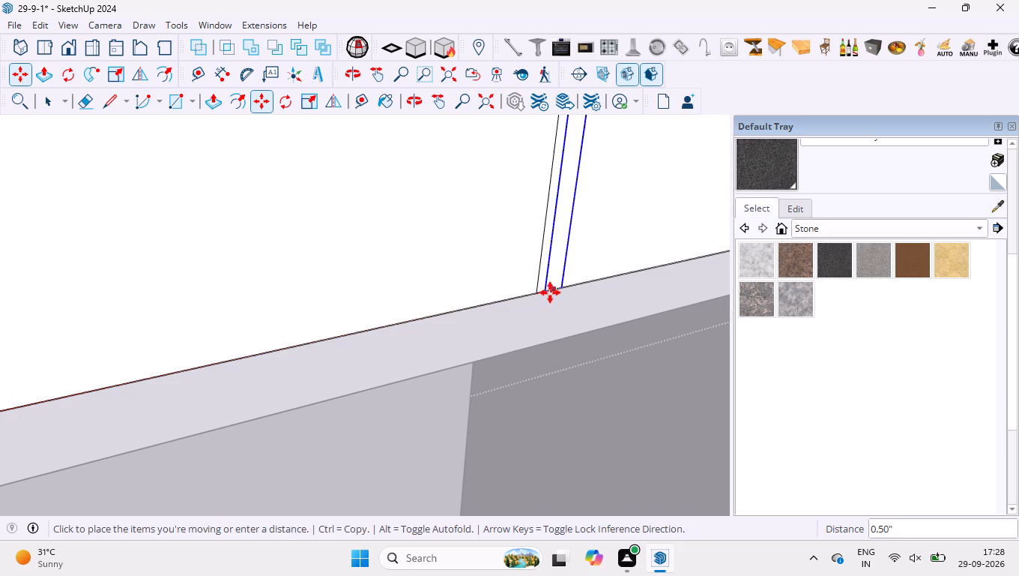
pyautogui.scroll(-8, 545, 288)
pyautogui.scroll(-13, 282, 306)
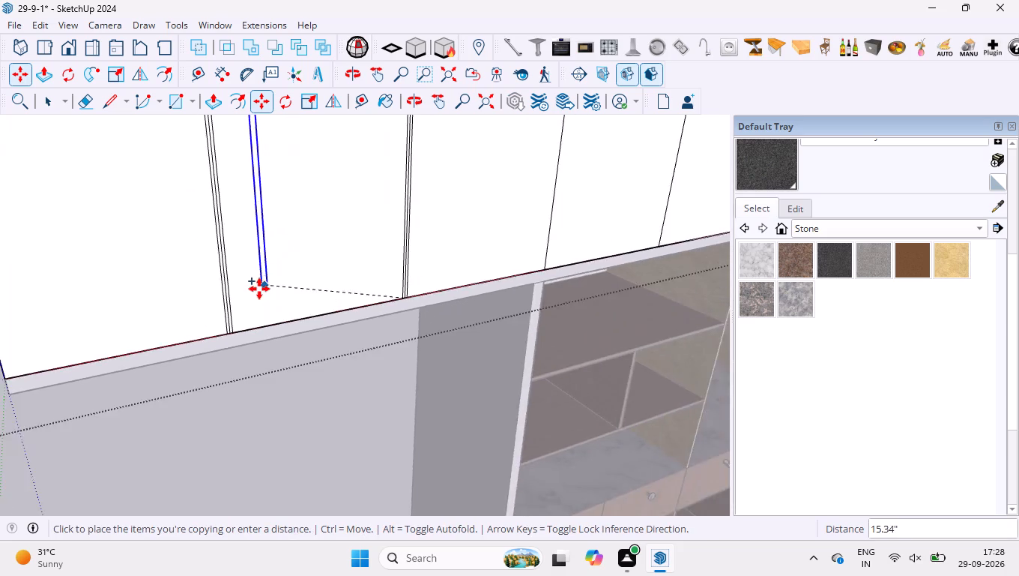
pyautogui.scroll(-6, 259, 289)
pyautogui.scroll(17, 355, 268)
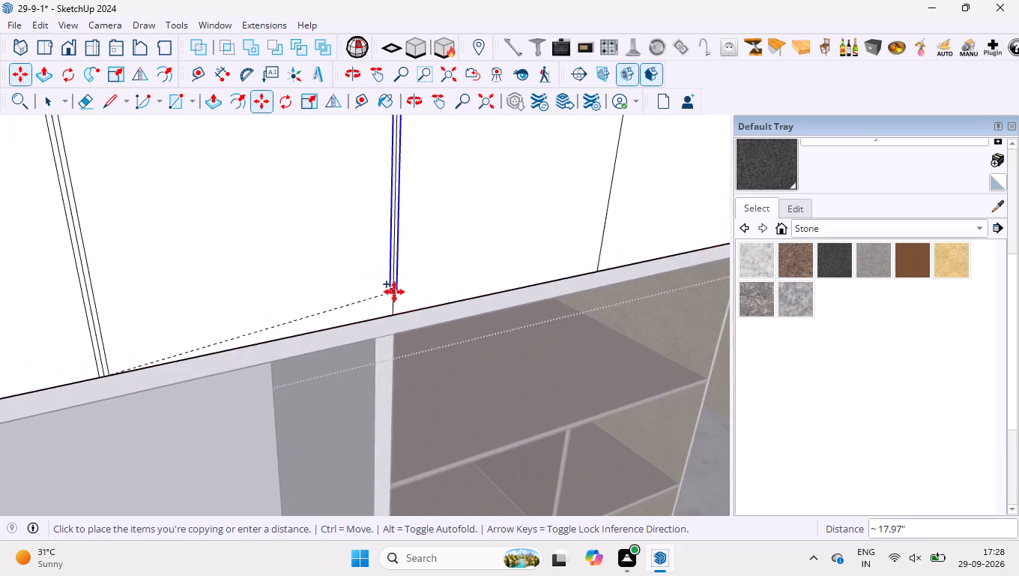
pyautogui.scroll(12, 394, 292)
pyautogui.click(404, 337)
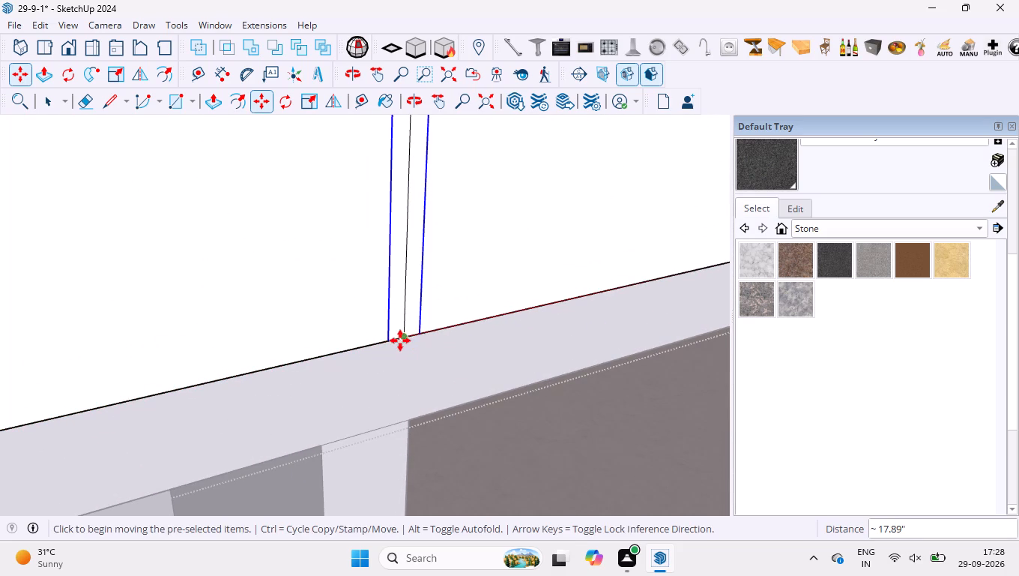
# Copy the pair of offset lines from the third door line onto the fourth door line along the red axis.
pyautogui.click(404, 339)
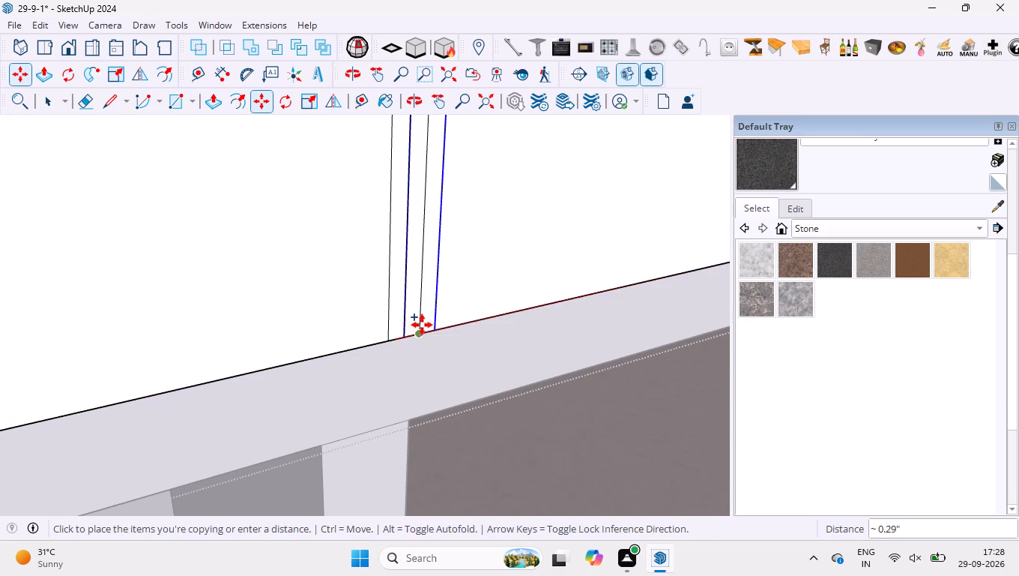
pyautogui.scroll(-3, 421, 315)
pyautogui.press('Right')
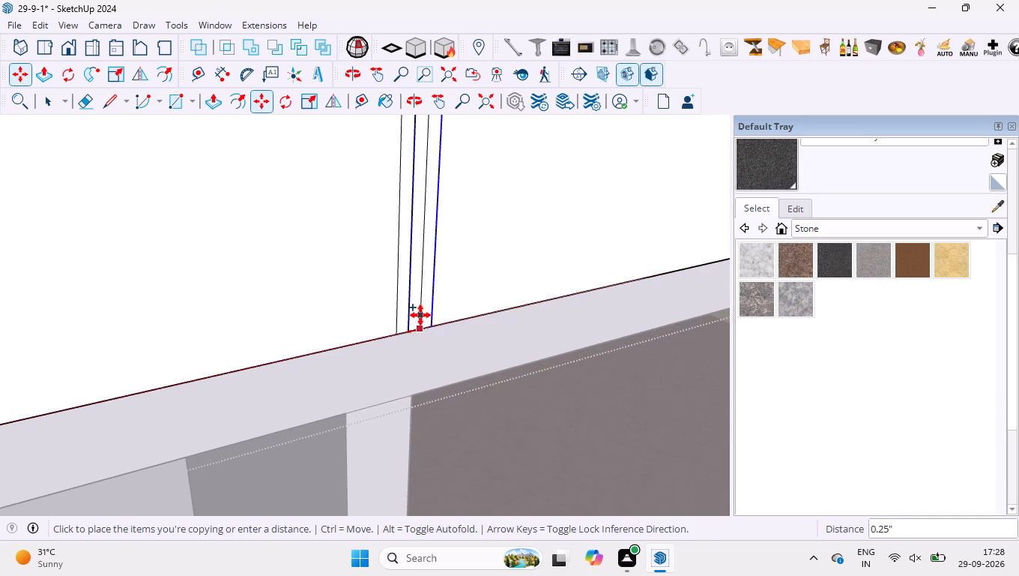
pyautogui.scroll(-11, 420, 315)
pyautogui.scroll(-5, 262, 319)
pyautogui.scroll(12, 578, 251)
pyautogui.scroll(14, 507, 320)
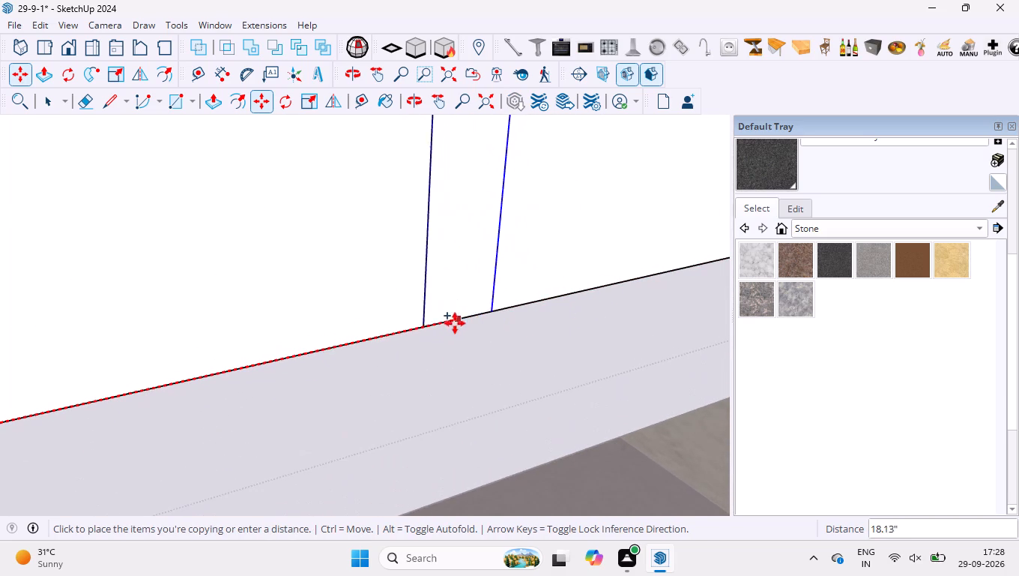
pyautogui.click(426, 329)
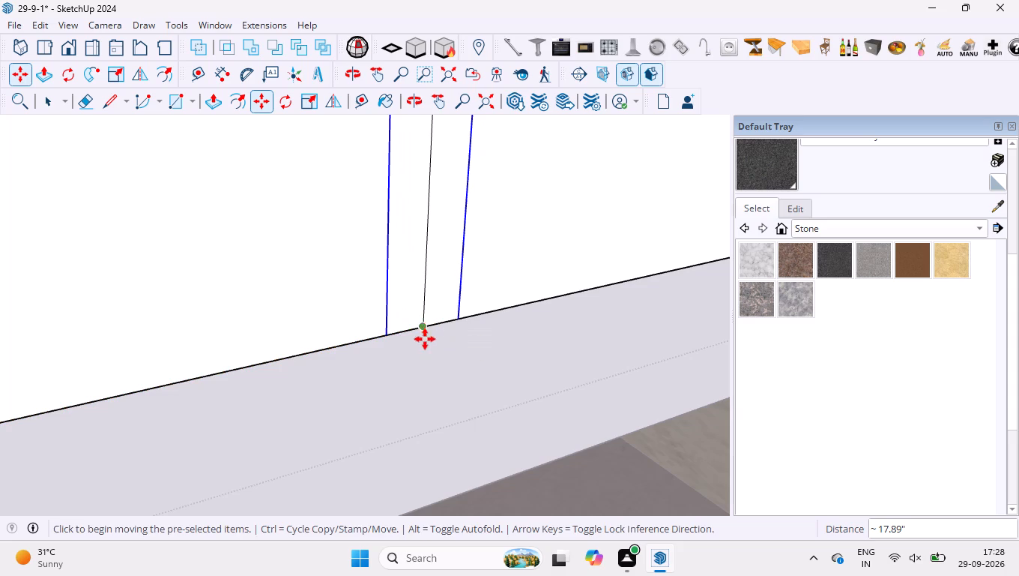
# Copy the pair of offset lines from the fourth door line onto the fifth door line along the red axis.
pyautogui.click(425, 325)
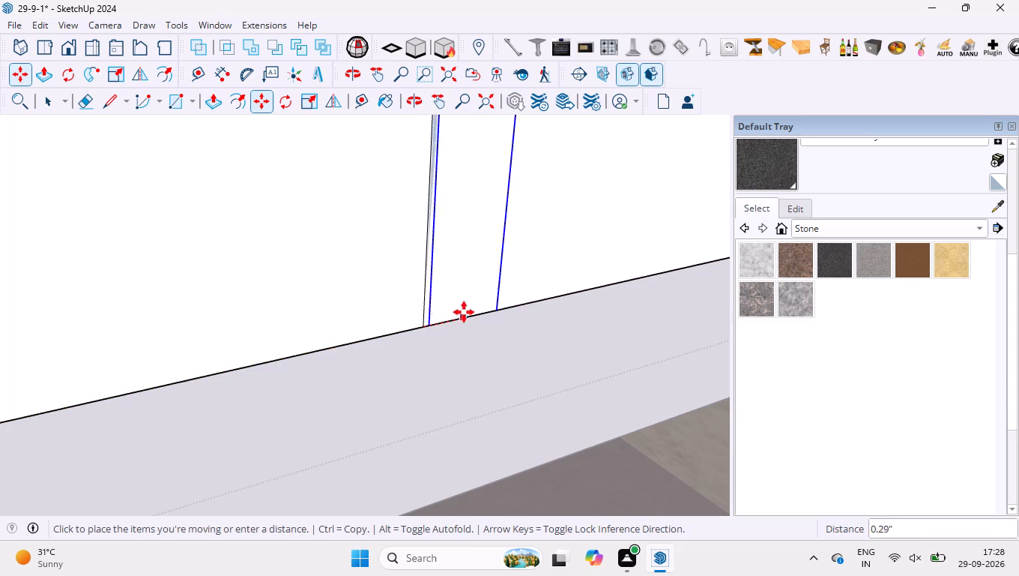
pyautogui.scroll(-8, 464, 311)
pyautogui.scroll(-19, 273, 312)
pyautogui.scroll(-5, 237, 332)
pyautogui.scroll(14, 471, 243)
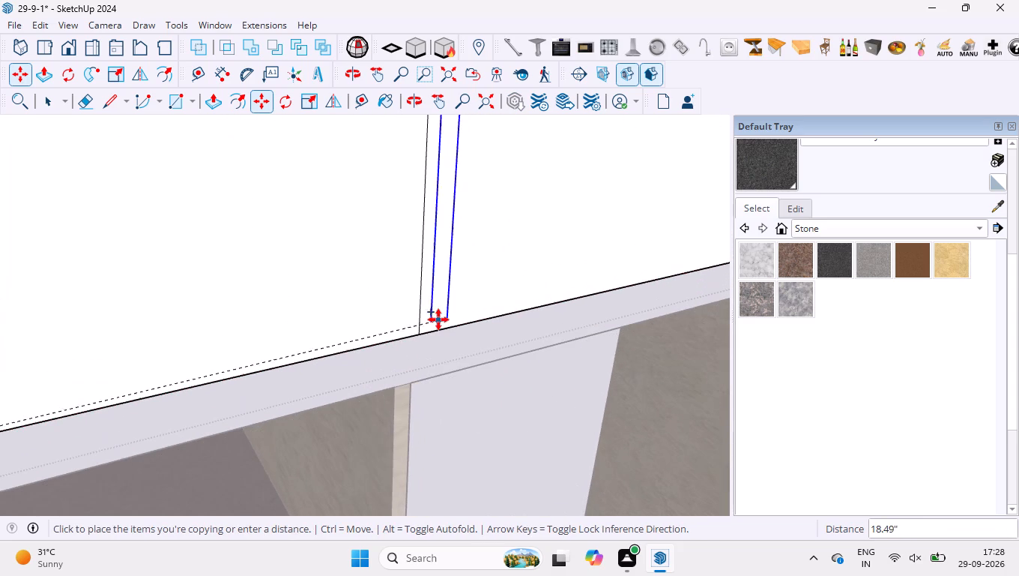
pyautogui.press('Right')
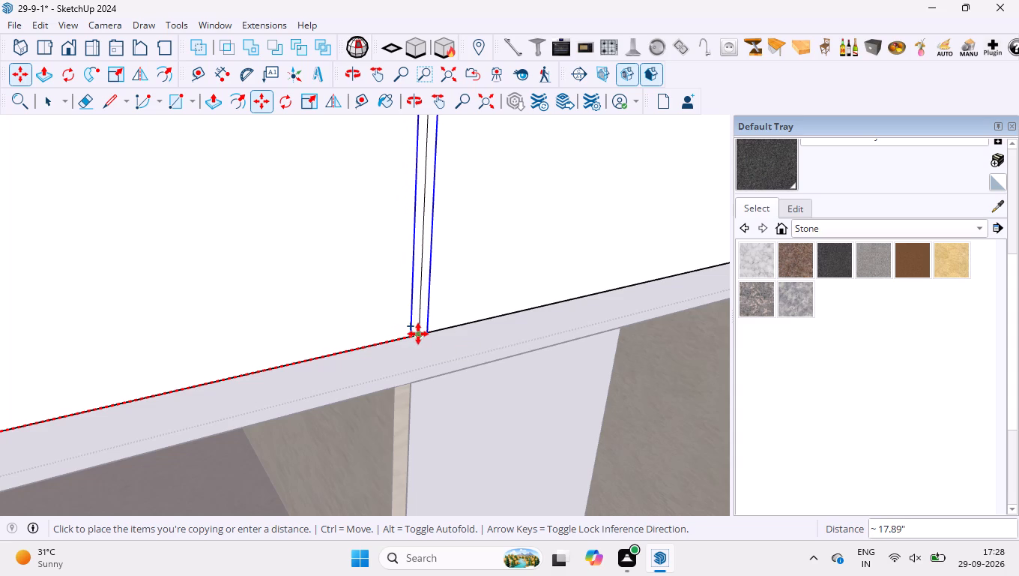
pyautogui.click(418, 334)
# Copy the offset pair from the fifth door line onto the sixth and multiply the copy by 3 to reach the last door line.
pyautogui.click(419, 332)
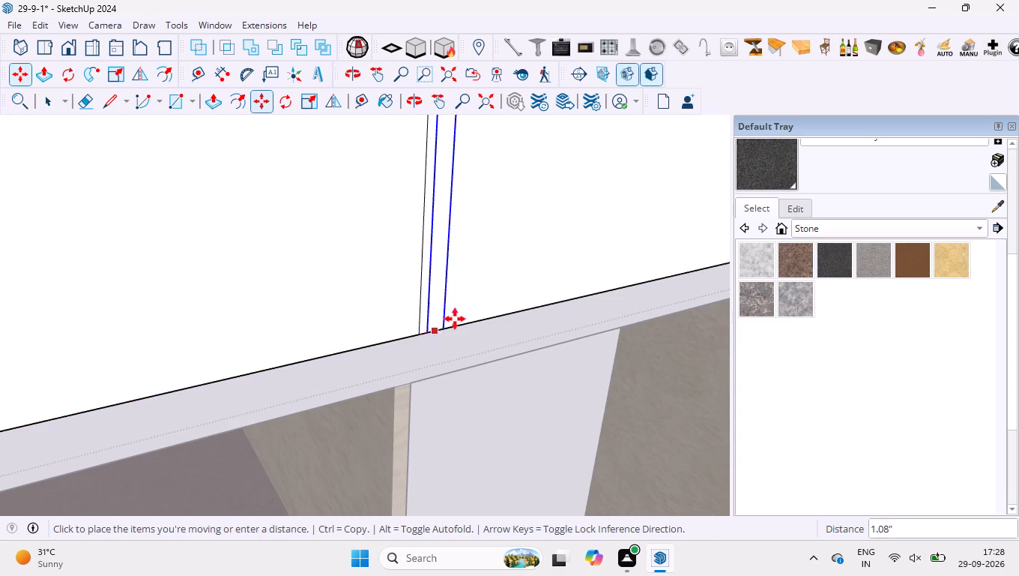
pyautogui.scroll(-14, 291, 261)
pyautogui.scroll(-3, 284, 343)
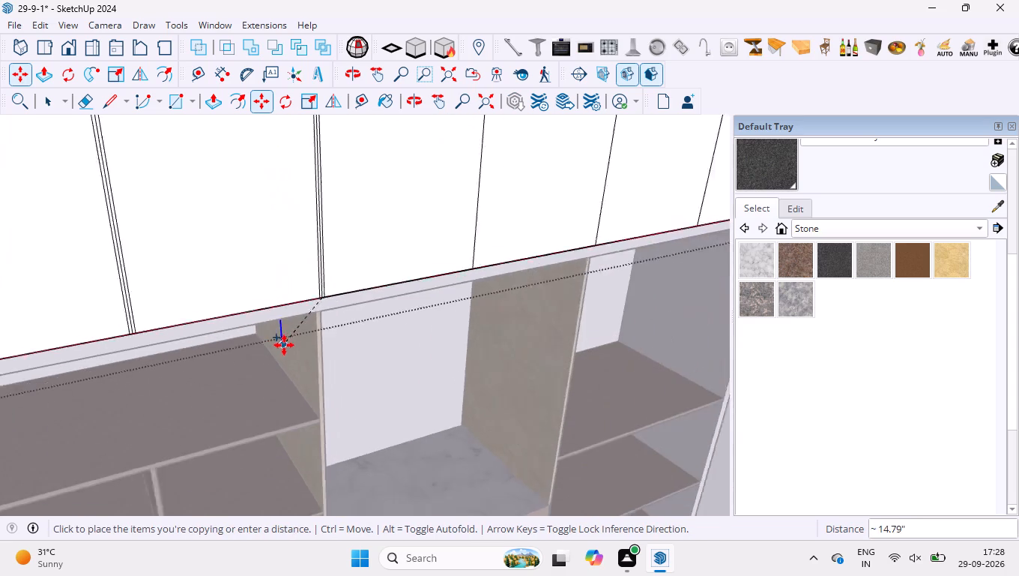
pyautogui.scroll(-7, 284, 345)
pyautogui.scroll(13, 368, 310)
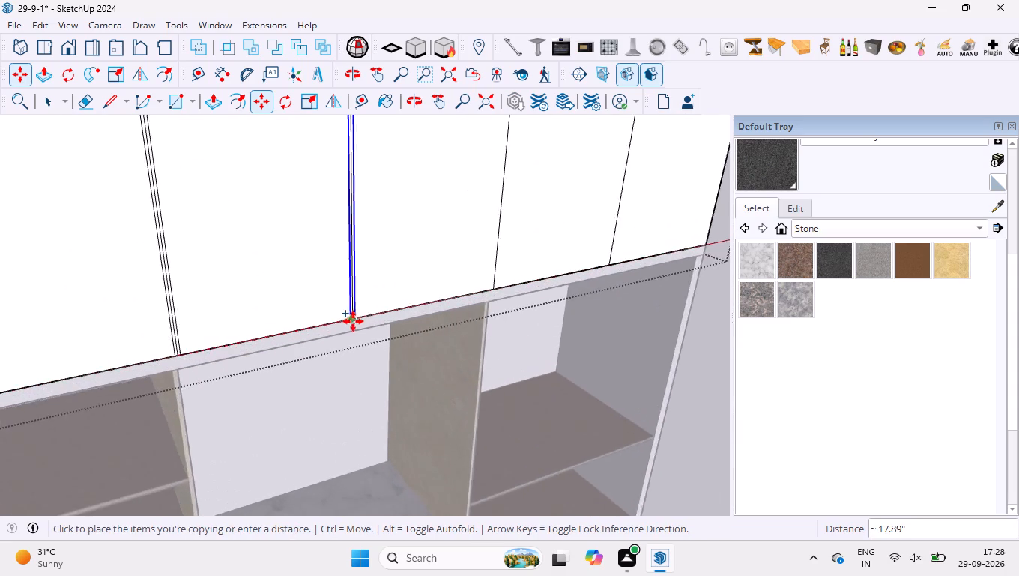
pyautogui.scroll(16, 353, 321)
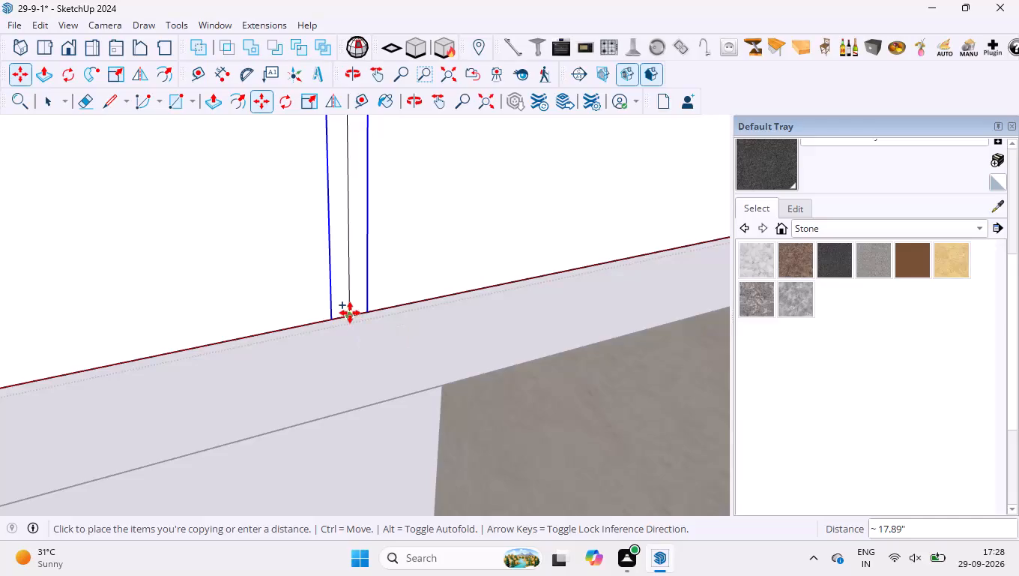
pyautogui.click(350, 313)
pyautogui.scroll(-15, 350, 306)
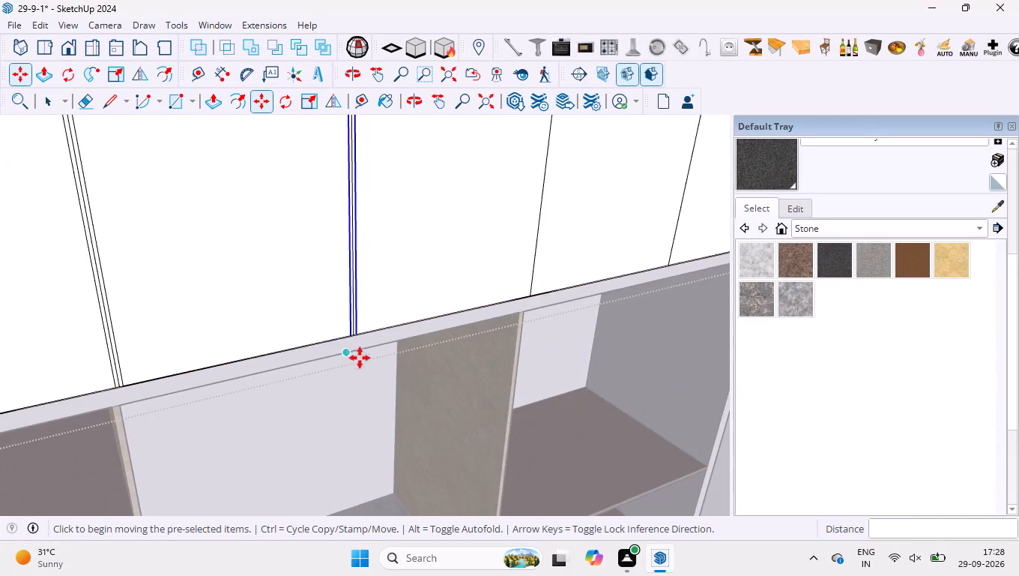
pyautogui.scroll(-2, 365, 381)
pyautogui.write('*3')
pyautogui.press('Return')
pyautogui.scroll(-4, 419, 329)
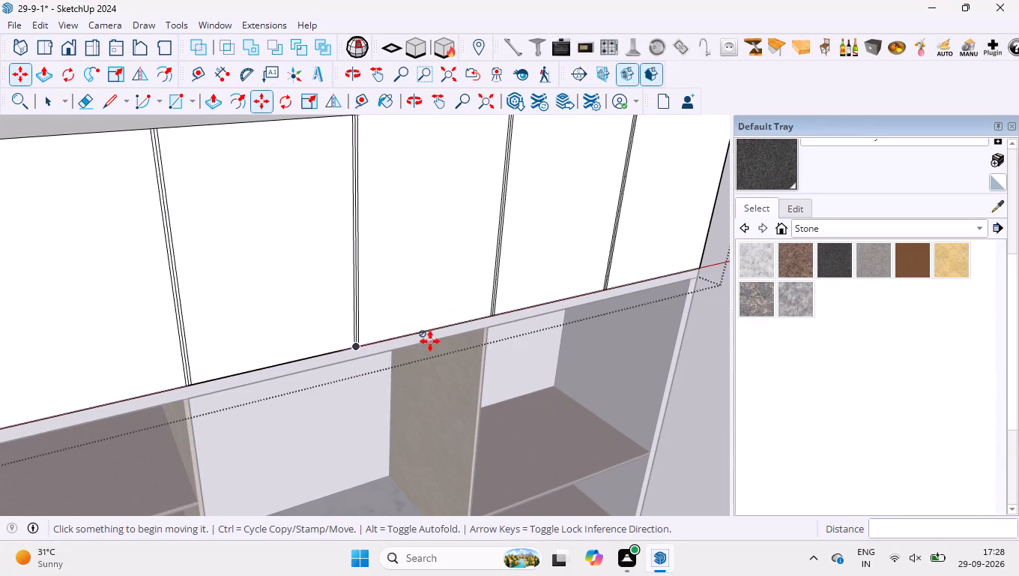
# Erase the middle line between the offset pairs at the eighth and seventh door divisions.
pyautogui.press('space')
pyautogui.scroll(19, 630, 203)
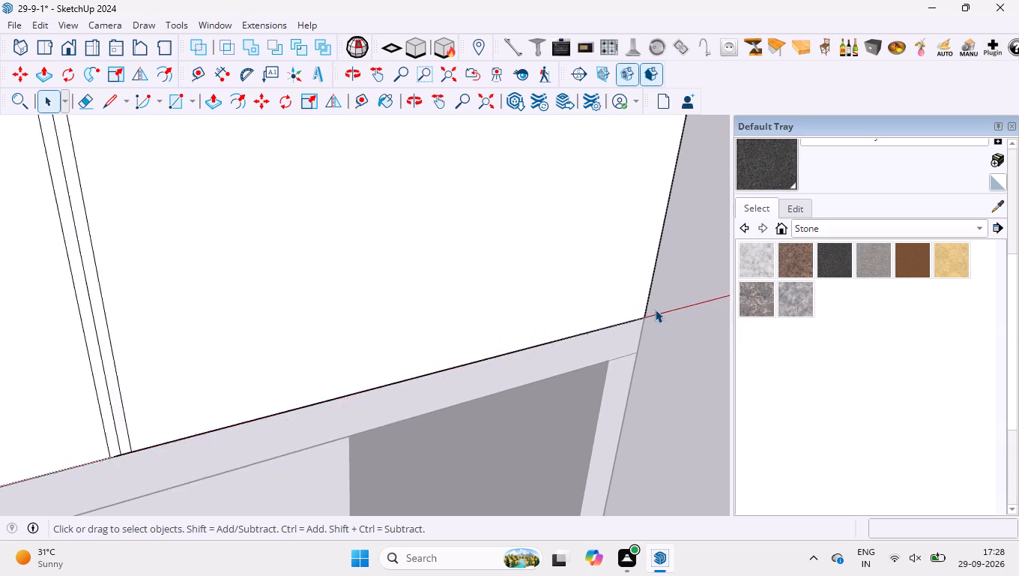
pyautogui.scroll(5, 655, 309)
pyautogui.scroll(-14, 563, 272)
pyautogui.scroll(-4, 264, 292)
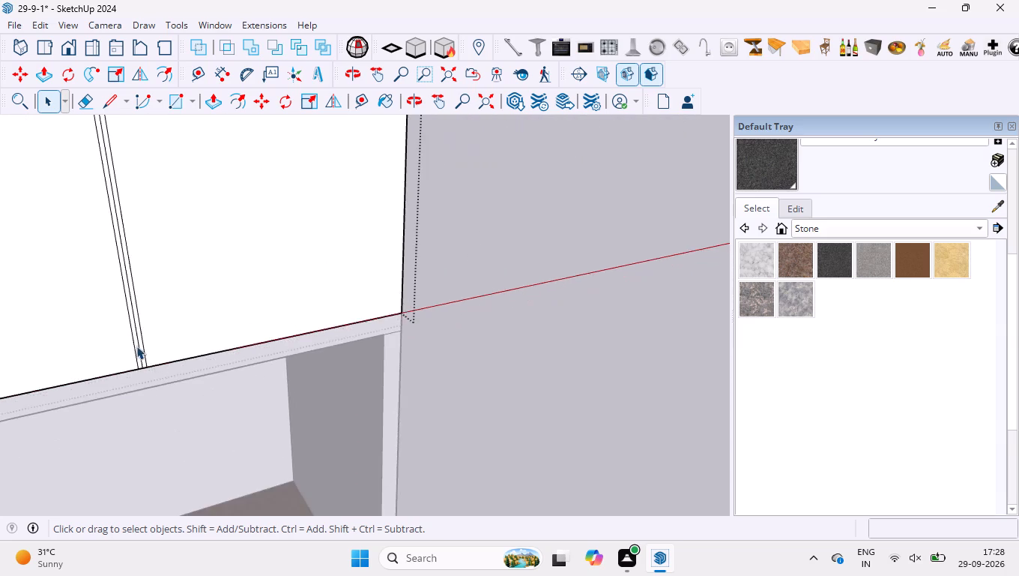
pyautogui.scroll(13, 133, 337)
pyautogui.press('e')
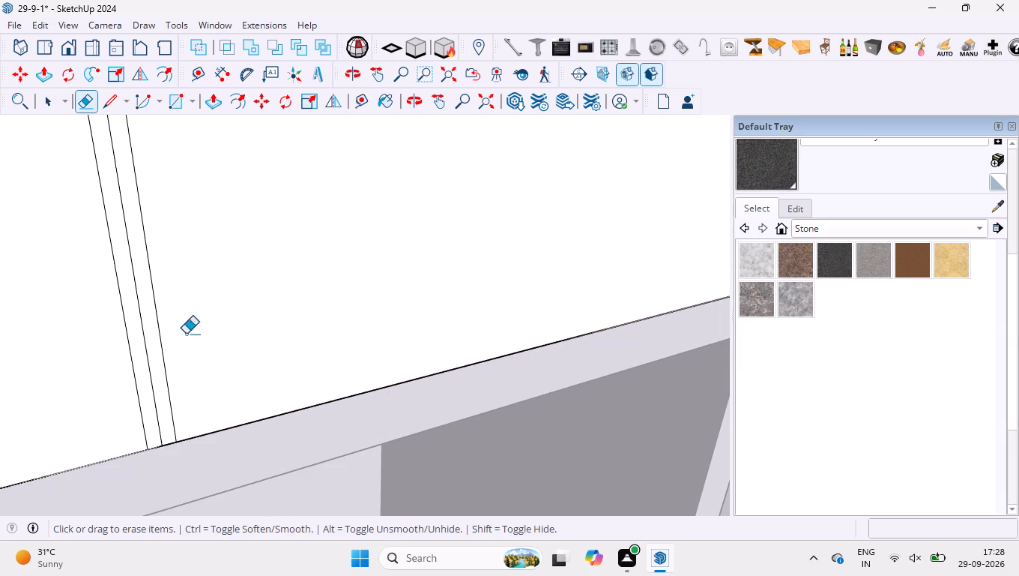
pyautogui.scroll(8, 83, 371)
pyautogui.moveTo(178, 356); pyautogui.dragTo(196, 350)
pyautogui.scroll(-20, 225, 349)
pyautogui.scroll(-9, 225, 349)
pyautogui.scroll(1, 265, 378)
pyautogui.scroll(20, 277, 360)
pyautogui.scroll(10, 277, 360)
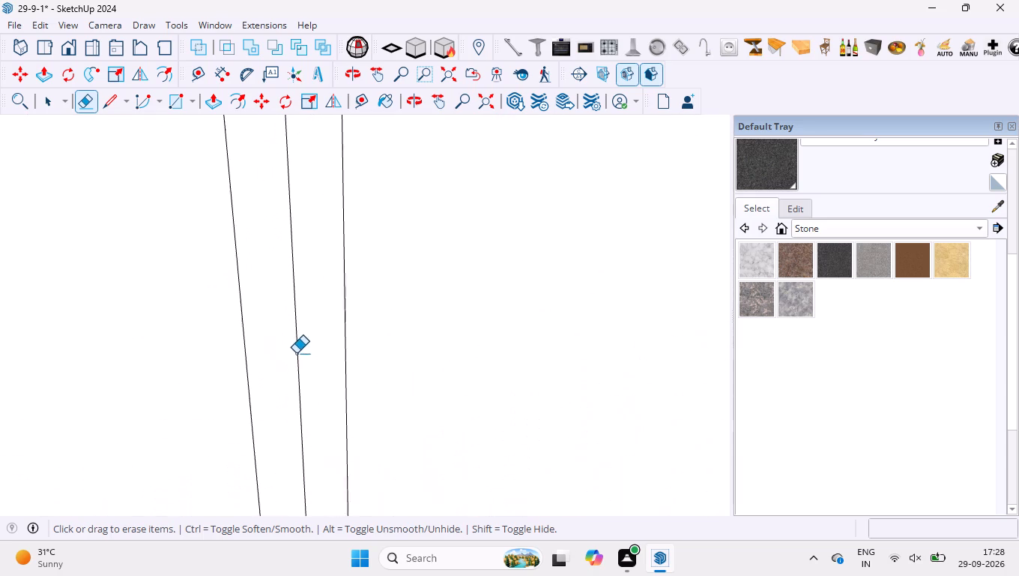
pyautogui.moveTo(293, 355); pyautogui.dragTo(324, 345)
# Erase the middle line between the offset pairs at the sixth and fifth door divisions.
pyautogui.scroll(-20, 312, 352)
pyautogui.scroll(-16, 334, 376)
pyautogui.scroll(-5, 351, 353)
pyautogui.scroll(10, 141, 413)
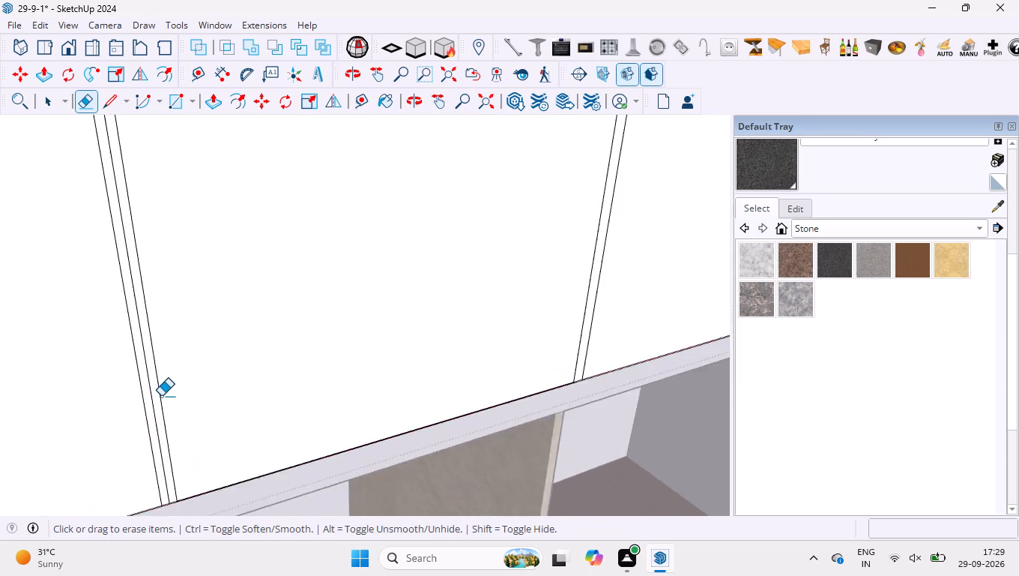
pyautogui.scroll(10, 161, 396)
pyautogui.moveTo(133, 405); pyautogui.dragTo(141, 397)
pyautogui.scroll(-5, 288, 349)
pyautogui.scroll(-5, 383, 366)
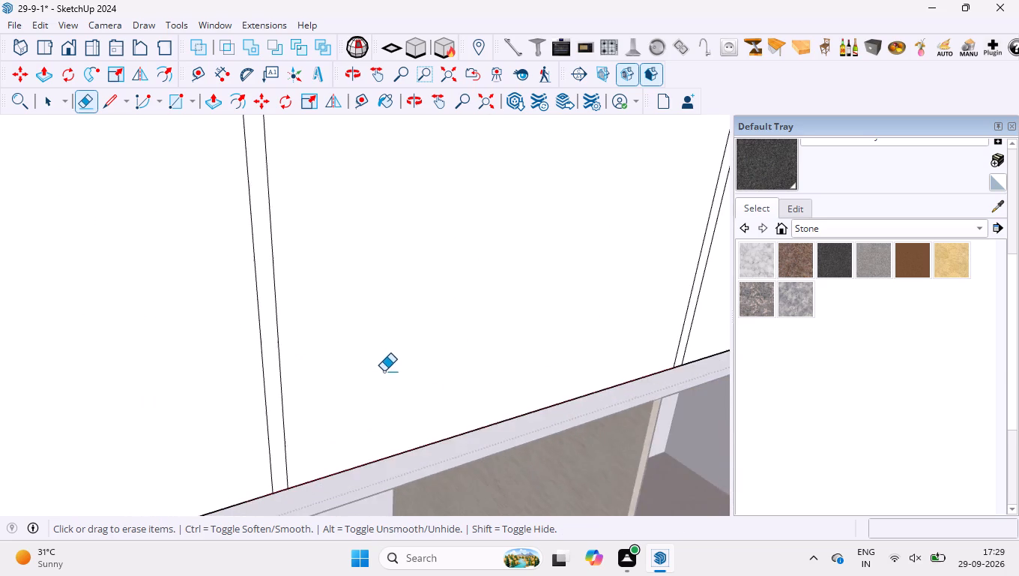
pyautogui.scroll(-19, 395, 337)
pyautogui.scroll(6, 255, 373)
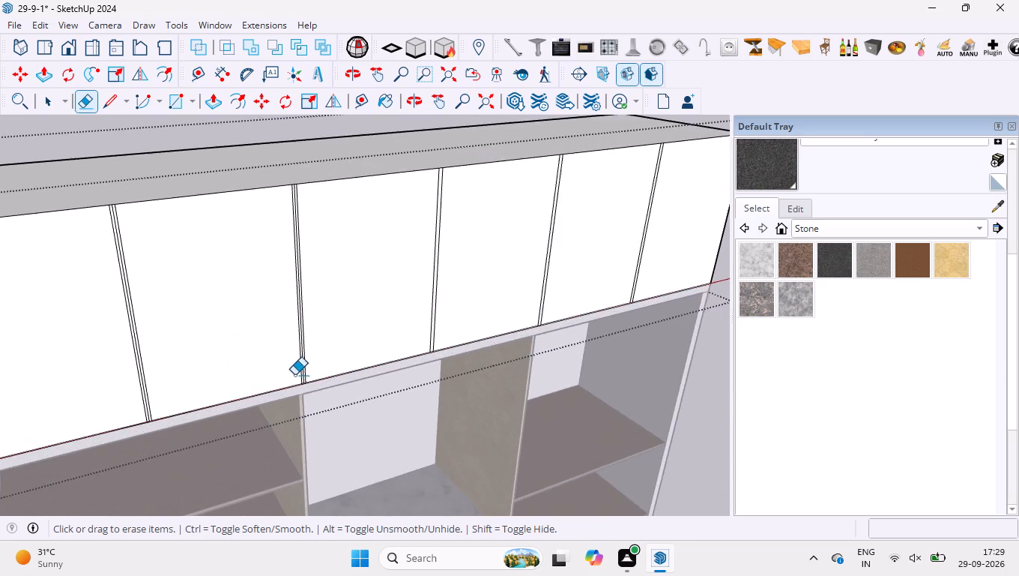
pyautogui.scroll(20, 294, 375)
pyautogui.scroll(7, 294, 375)
pyautogui.moveTo(324, 367); pyautogui.dragTo(339, 361)
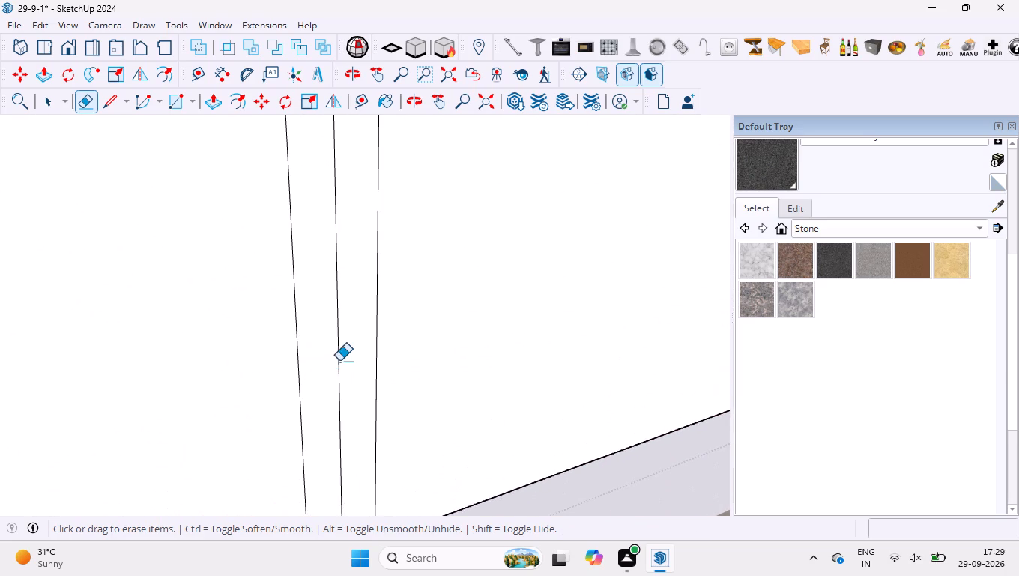
pyautogui.moveTo(339, 361); pyautogui.dragTo(342, 360)
# Erase the middle line between the offset pairs at the fourth and third door divisions.
pyautogui.scroll(-4, 338, 361)
pyautogui.scroll(-19, 354, 318)
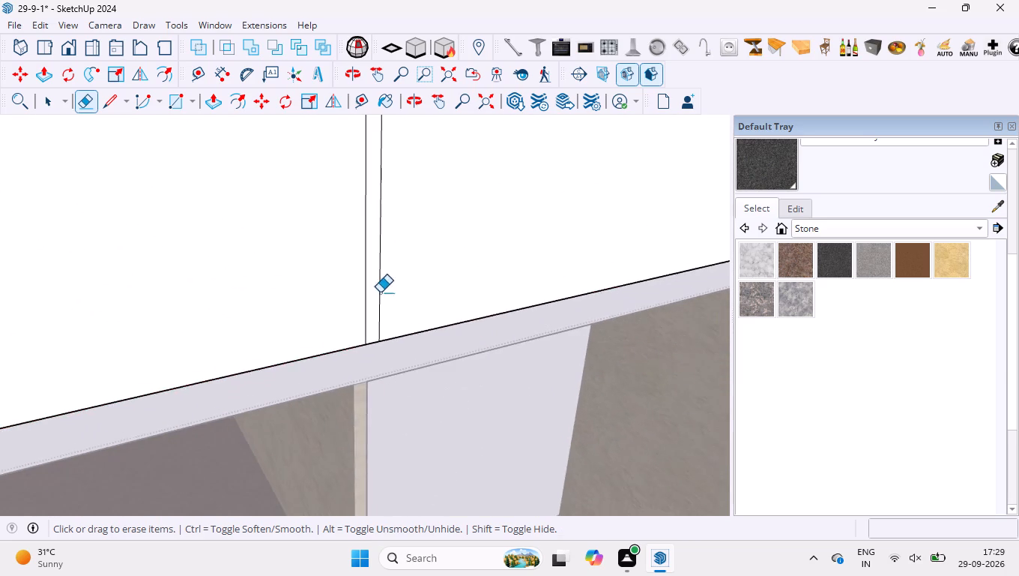
pyautogui.scroll(-11, 380, 292)
pyautogui.scroll(19, 235, 306)
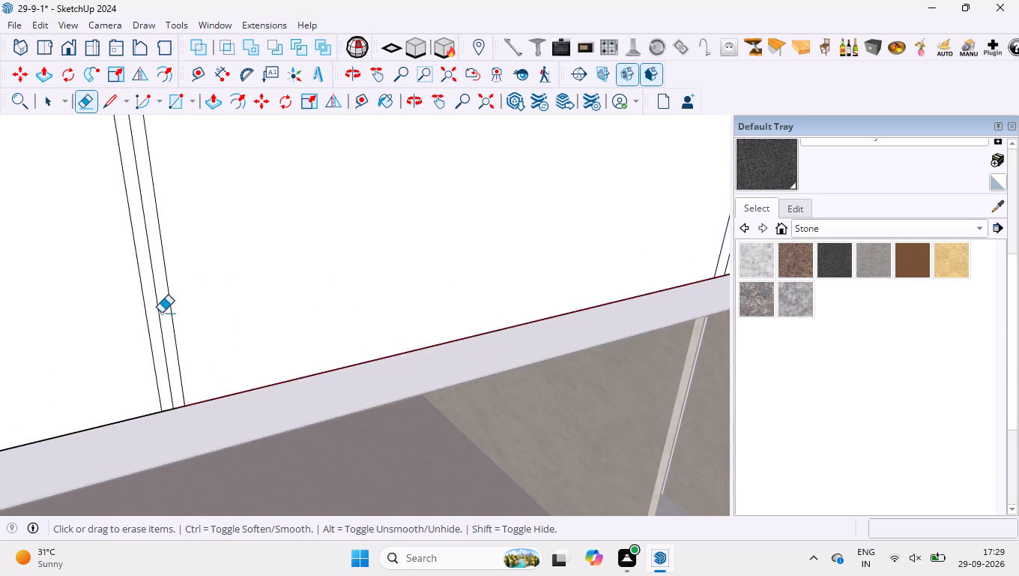
pyautogui.scroll(6, 161, 313)
pyautogui.moveTo(157, 315); pyautogui.dragTo(171, 308)
pyautogui.scroll(-12, 265, 279)
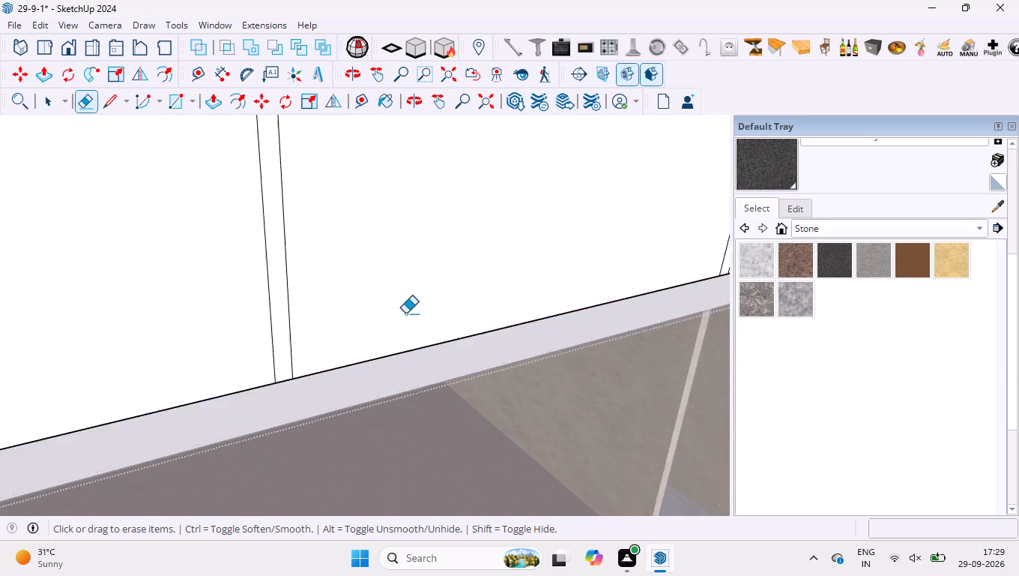
pyautogui.scroll(-13, 405, 313)
pyautogui.scroll(13, 142, 372)
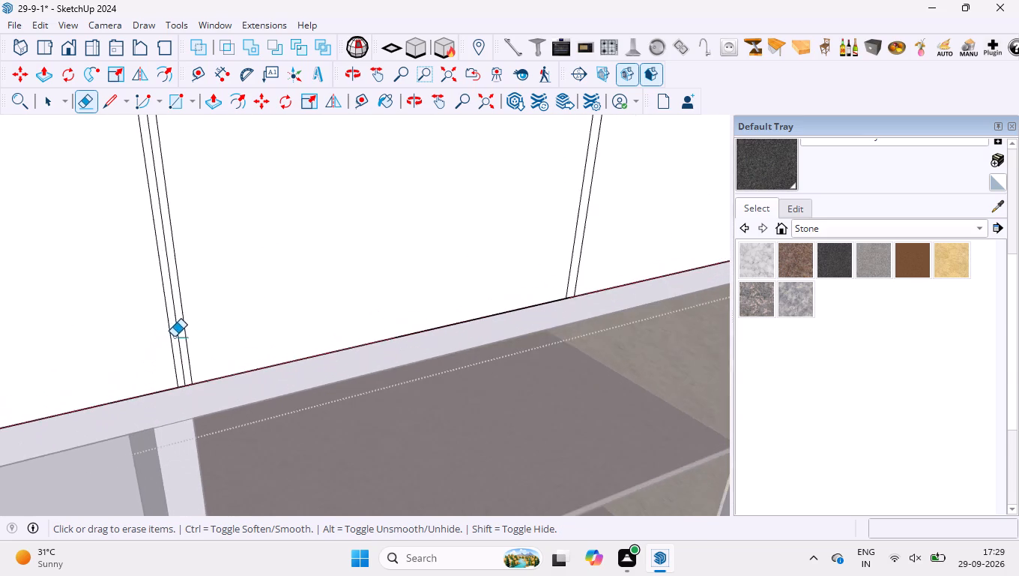
pyautogui.scroll(16, 174, 337)
pyautogui.moveTo(184, 327); pyautogui.dragTo(214, 310)
# Erase the middle line at the second and first door divisions, and exit editing of the overhead cabinet.
pyautogui.scroll(-6, 250, 328)
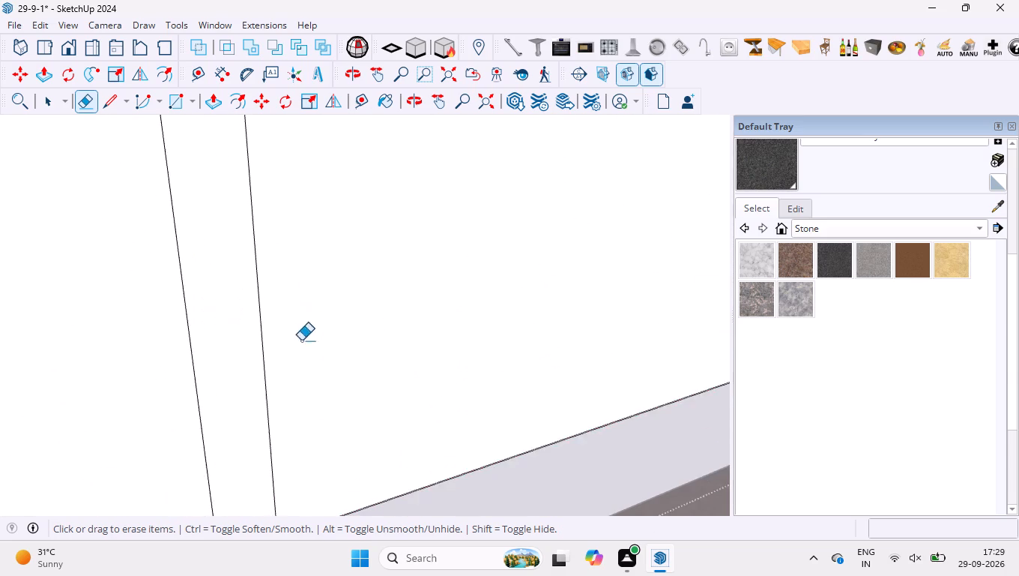
pyautogui.scroll(-20, 301, 340)
pyautogui.scroll(-13, 301, 340)
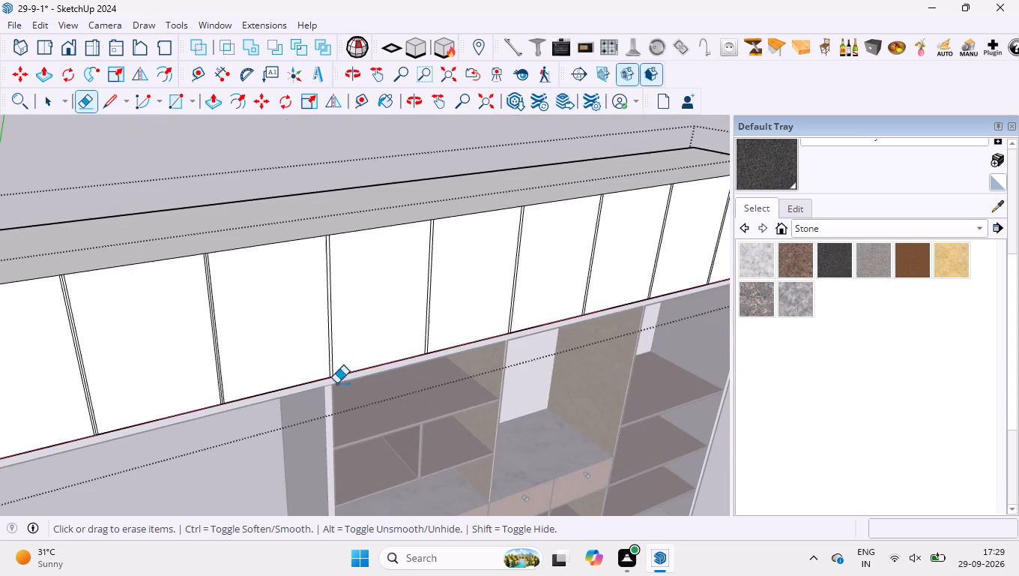
pyautogui.scroll(-4, 375, 273)
pyautogui.scroll(9, 273, 318)
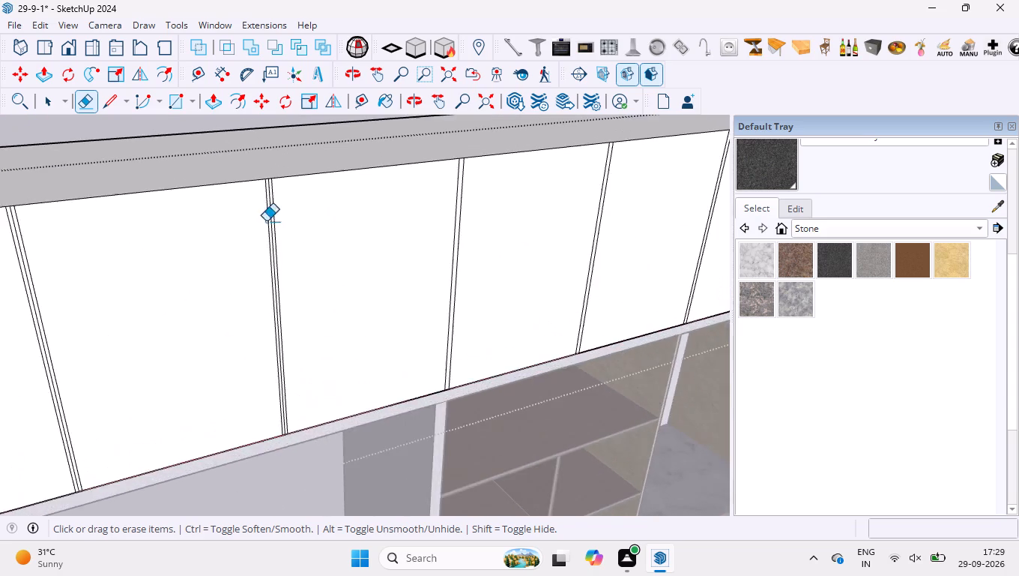
pyautogui.scroll(18, 270, 209)
pyautogui.click(281, 190)
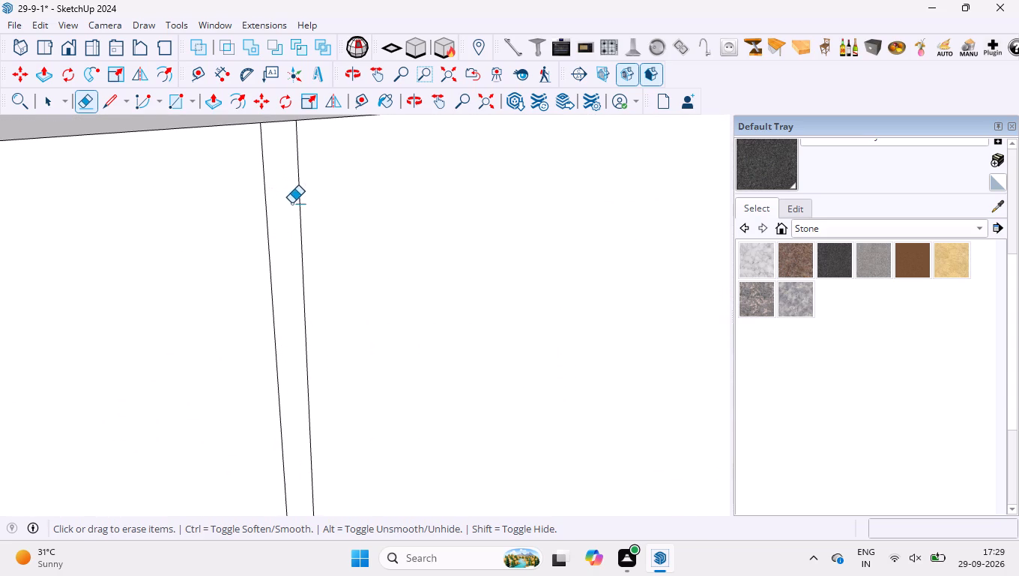
pyautogui.scroll(-19, 296, 203)
pyautogui.scroll(-4, 416, 187)
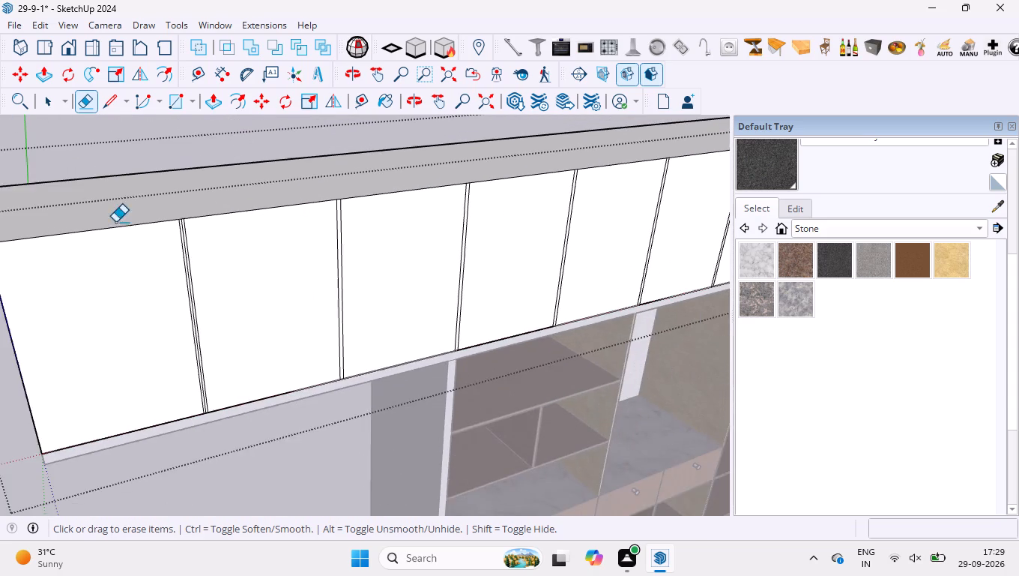
pyautogui.scroll(4, 84, 214)
pyautogui.scroll(20, 172, 212)
pyautogui.scroll(4, 172, 212)
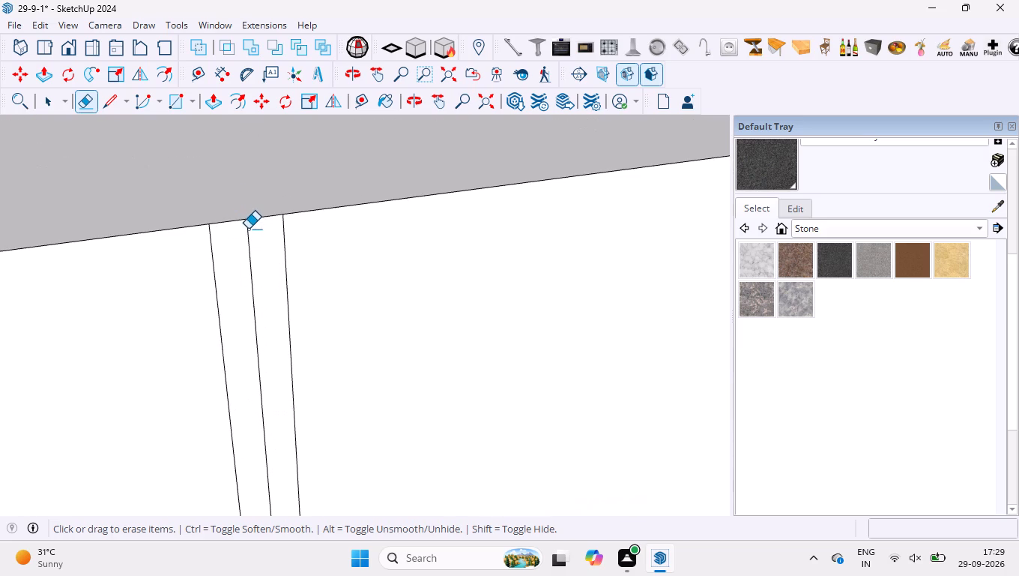
pyautogui.scroll(5, 248, 229)
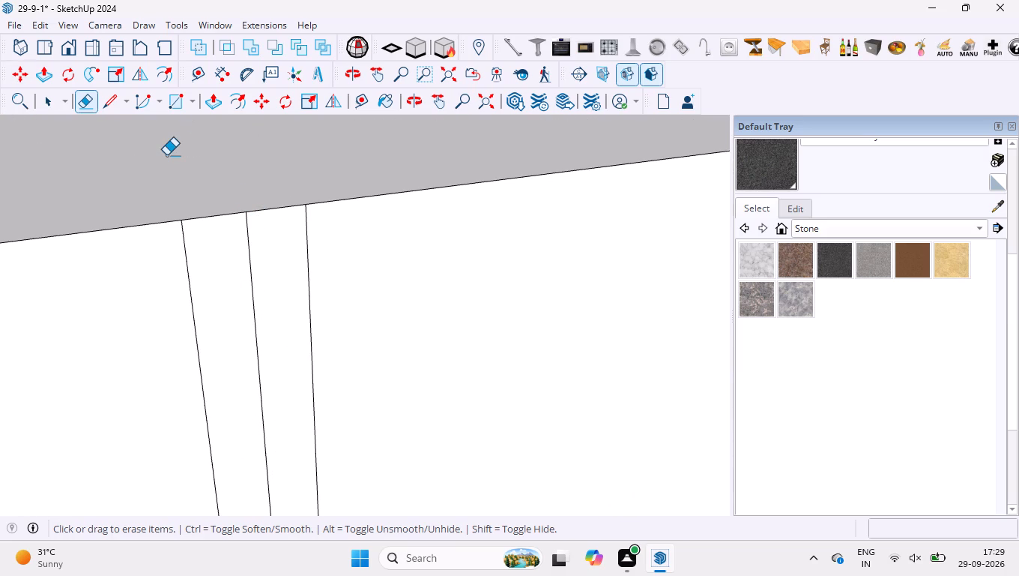
pyautogui.moveTo(258, 316); pyautogui.dragTo(243, 302)
pyautogui.press('space')
pyautogui.scroll(-15, 250, 238)
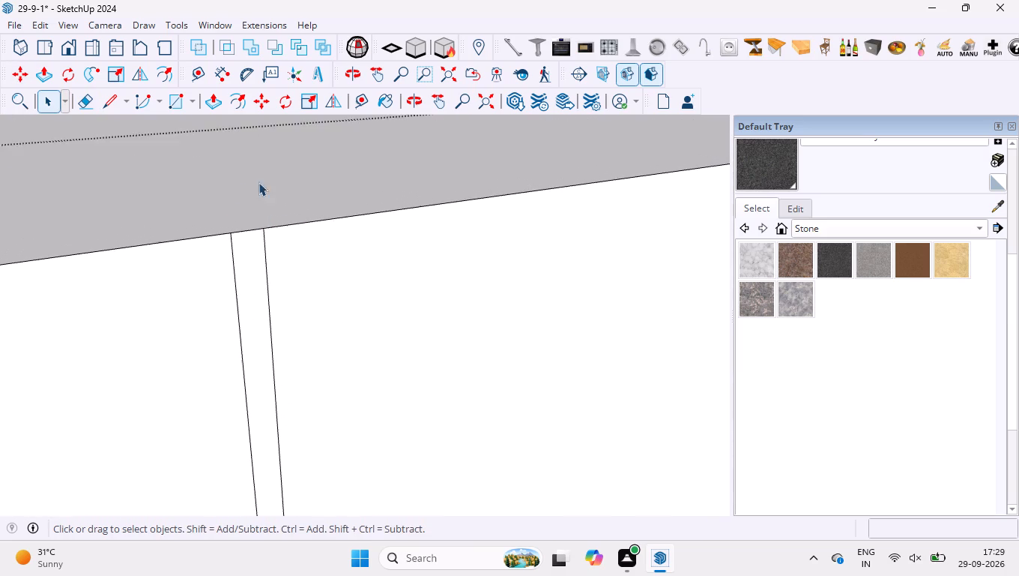
pyautogui.scroll(-20, 258, 182)
pyautogui.scroll(-3, 258, 182)
pyautogui.click(94, 277)
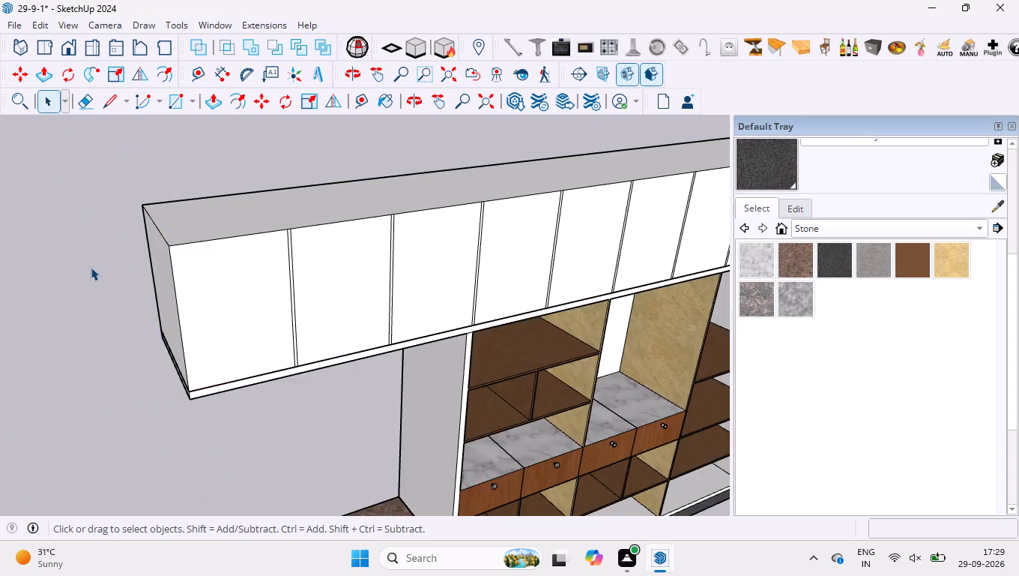
# Close the Default Tray to enlarge the modelling view.
pyautogui.scroll(-8, 80, 253)
pyautogui.moveTo(192, 294); pyautogui.dragTo(181, 259, button='middle')
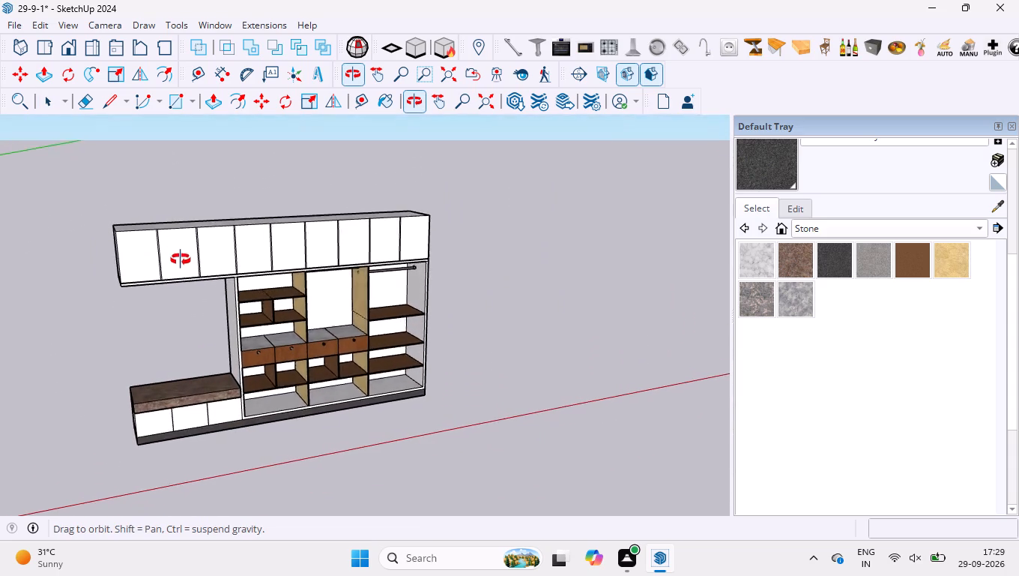
pyautogui.moveTo(181, 259); pyautogui.dragTo(185, 269, button='middle')
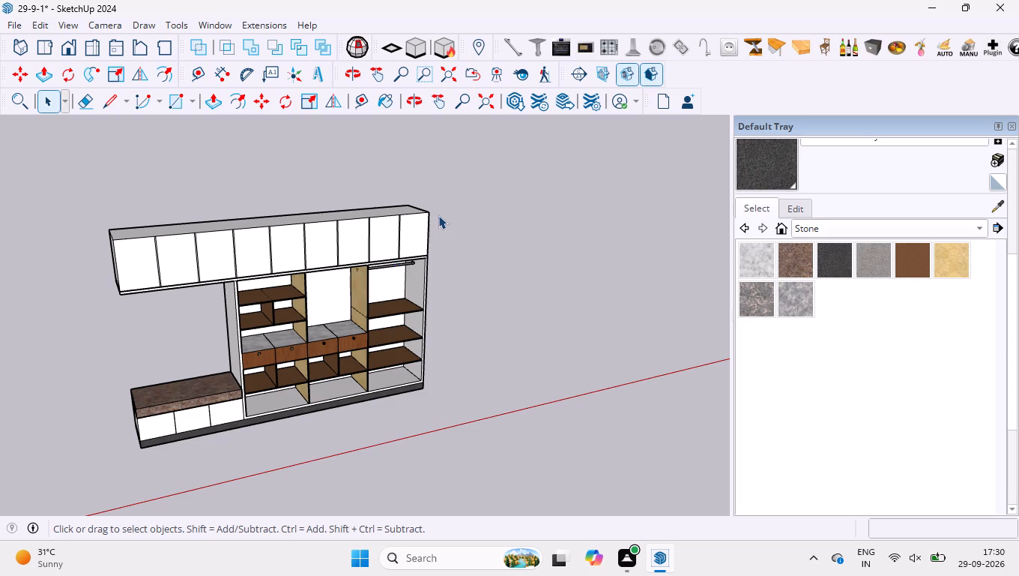
pyautogui.click(1012, 124)
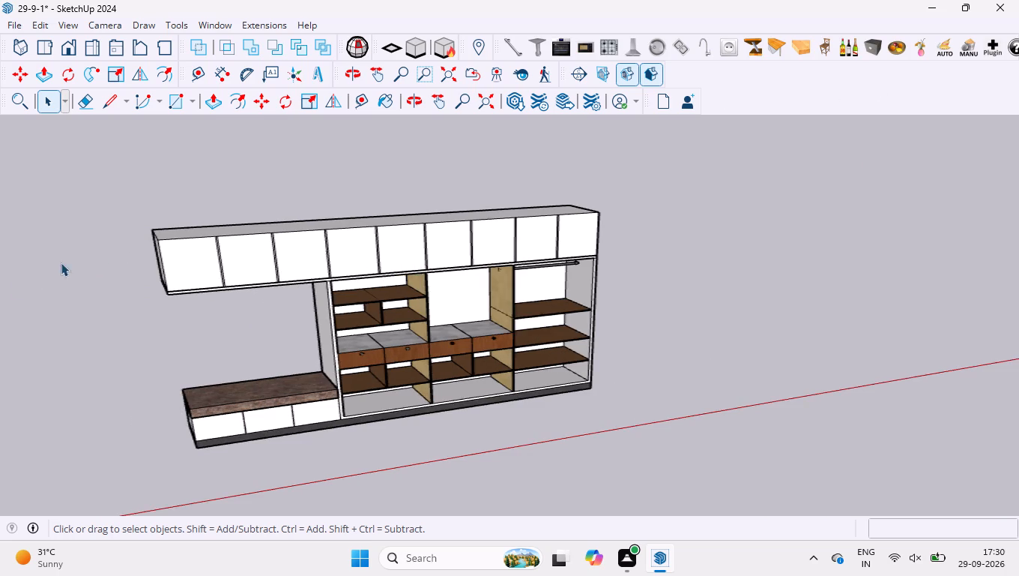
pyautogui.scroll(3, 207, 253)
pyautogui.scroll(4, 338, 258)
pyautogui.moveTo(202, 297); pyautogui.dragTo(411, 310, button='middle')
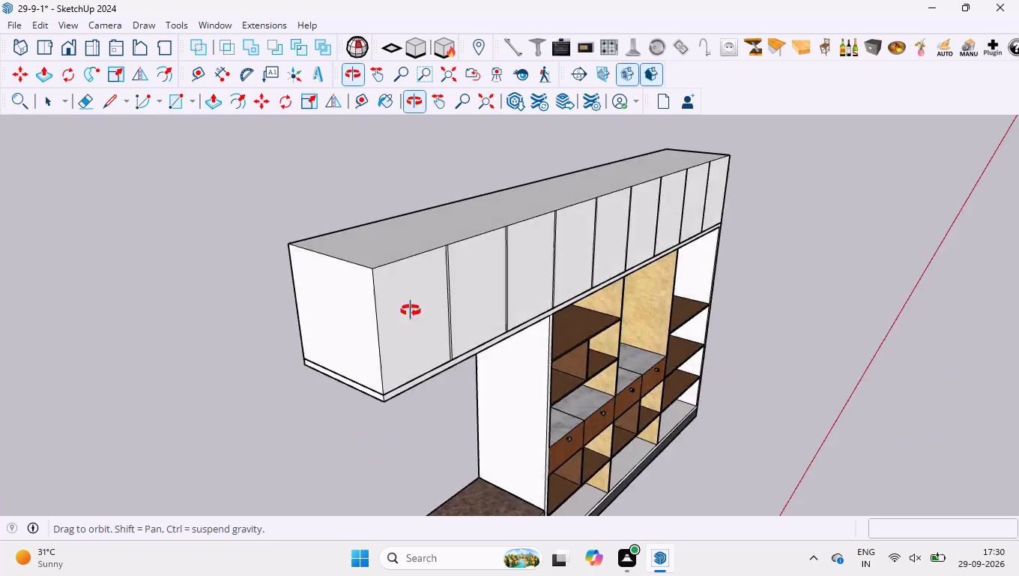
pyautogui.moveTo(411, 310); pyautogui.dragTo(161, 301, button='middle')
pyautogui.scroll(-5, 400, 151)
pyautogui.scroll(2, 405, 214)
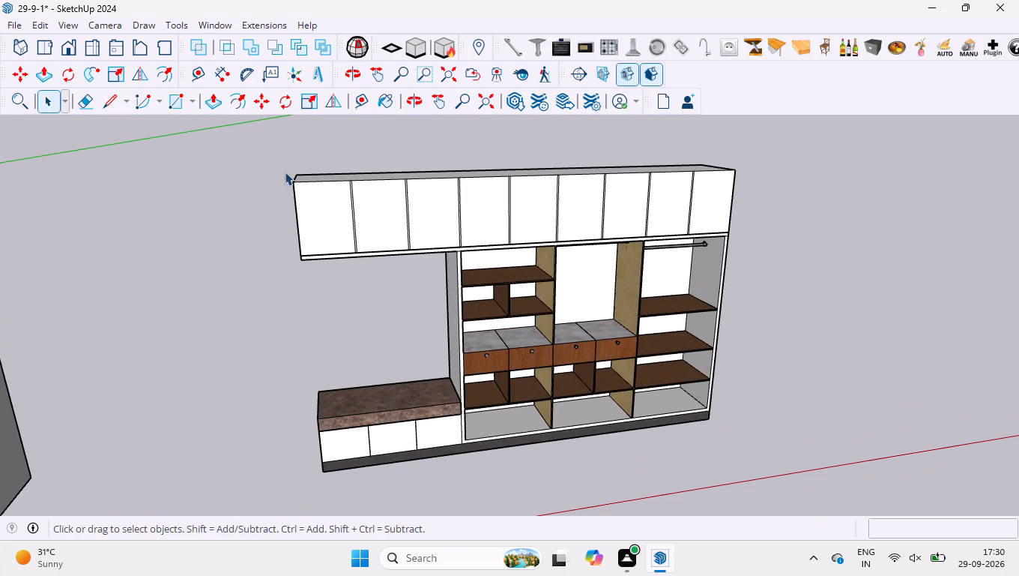
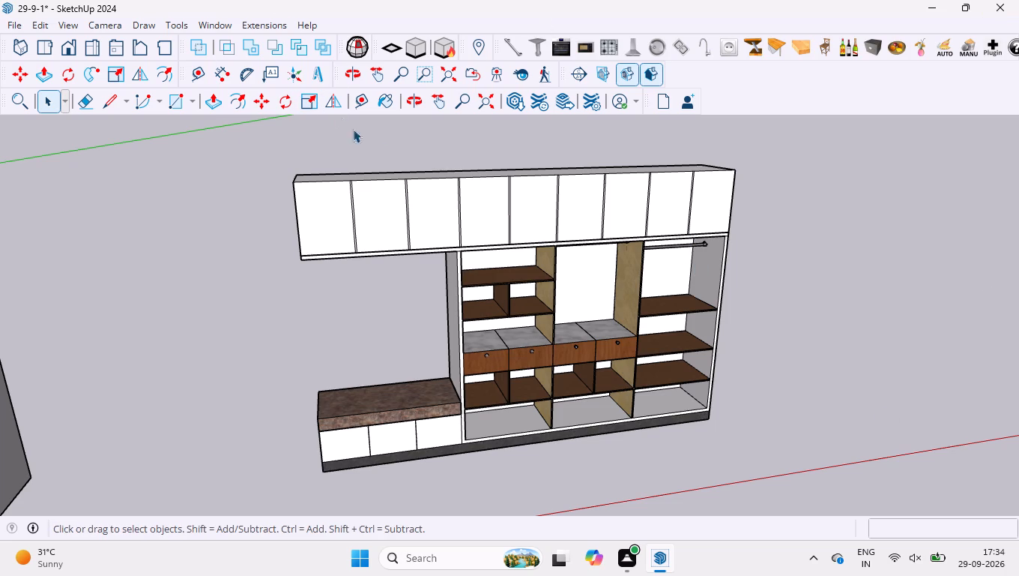
# Examine the low cabinet's three door fronts and the gaps between them.
pyautogui.scroll(8, 407, 458)
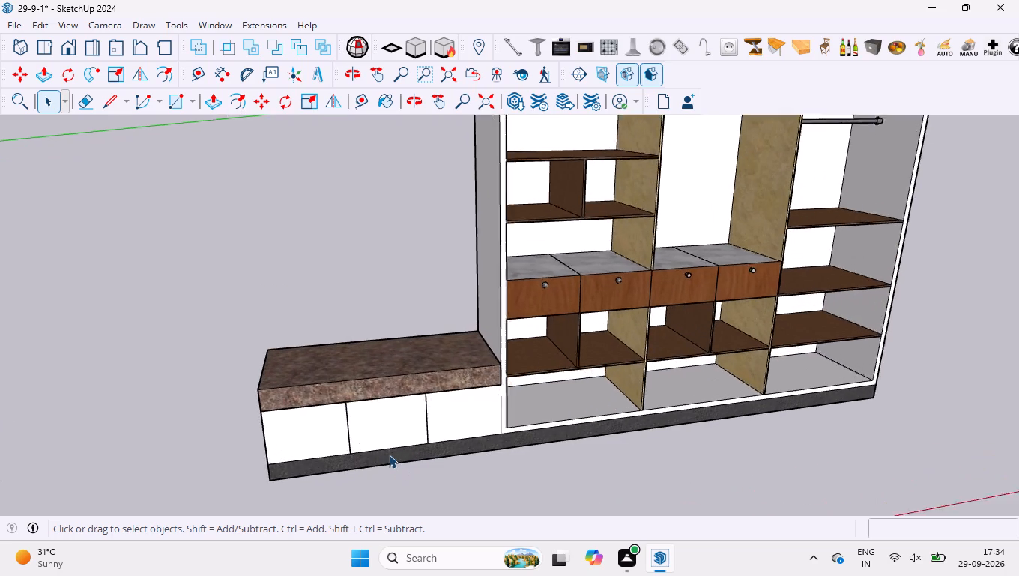
pyautogui.scroll(5, 389, 454)
pyautogui.moveTo(387, 460); pyautogui.dragTo(404, 407, button='middle')
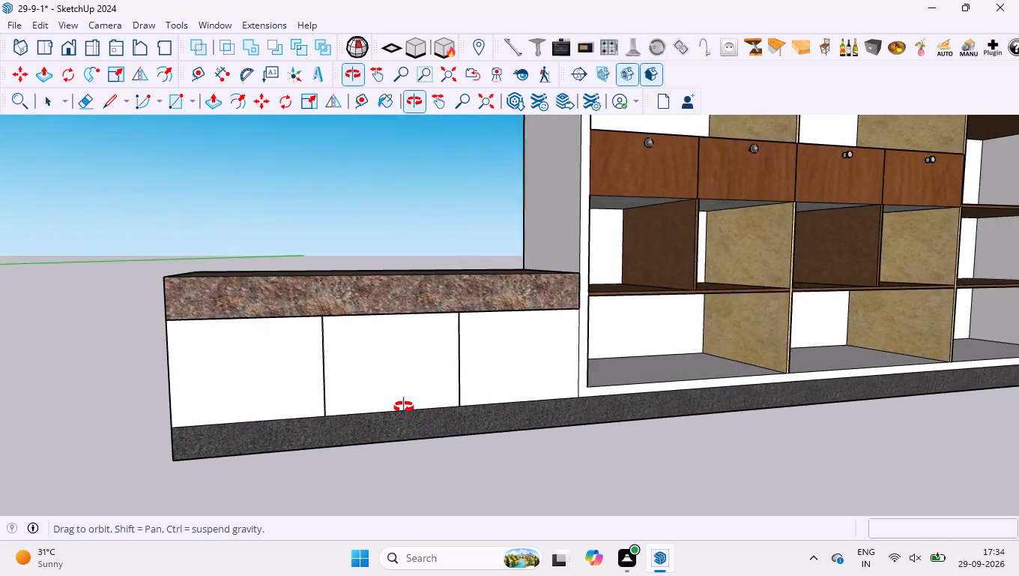
pyautogui.moveTo(404, 407); pyautogui.dragTo(538, 373, button='middle')
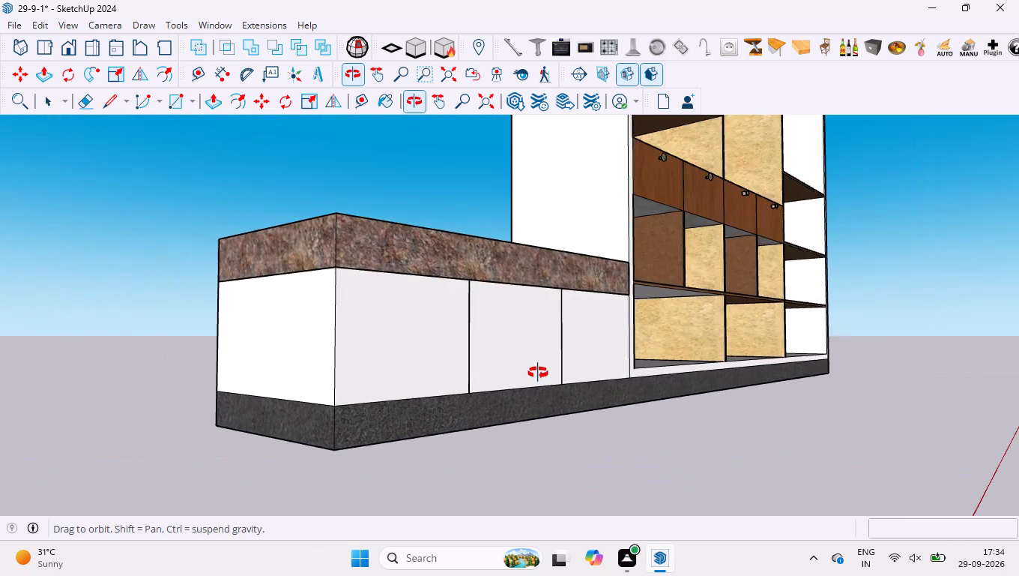
pyautogui.moveTo(538, 373); pyautogui.dragTo(440, 389, button='middle')
pyautogui.scroll(1, 294, 350)
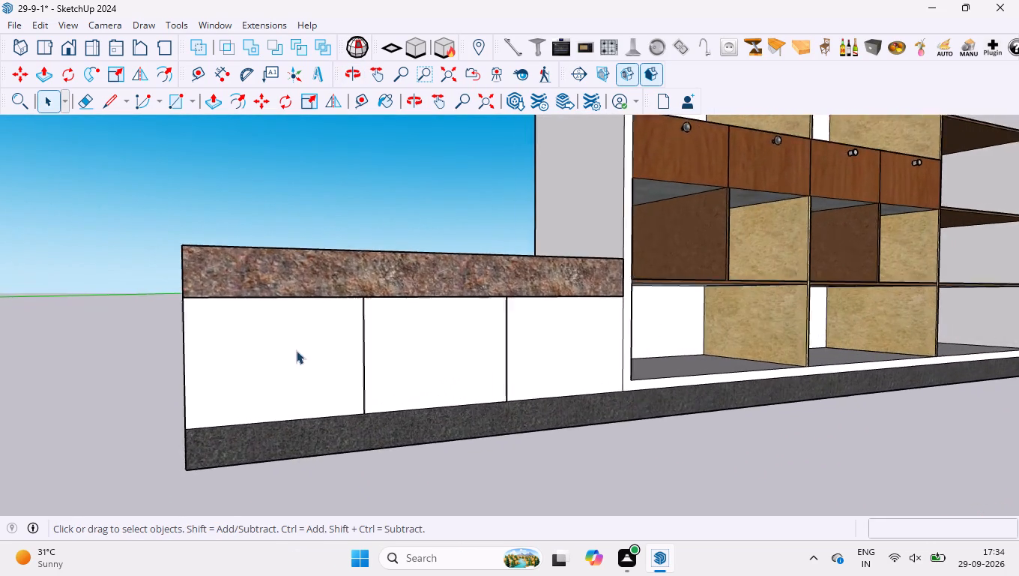
pyautogui.scroll(2, 296, 350)
pyautogui.scroll(16, 399, 340)
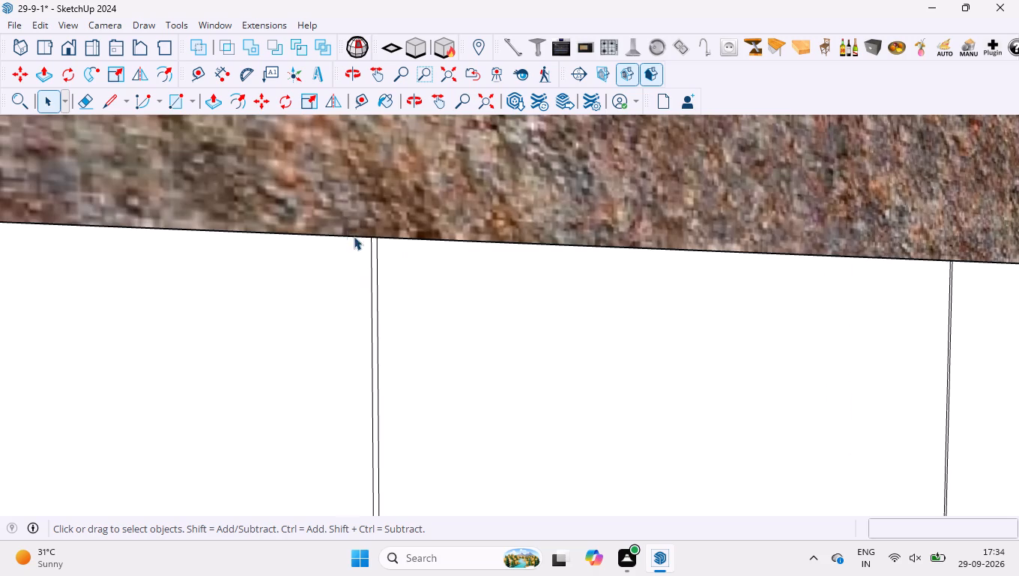
pyautogui.scroll(-14, 364, 241)
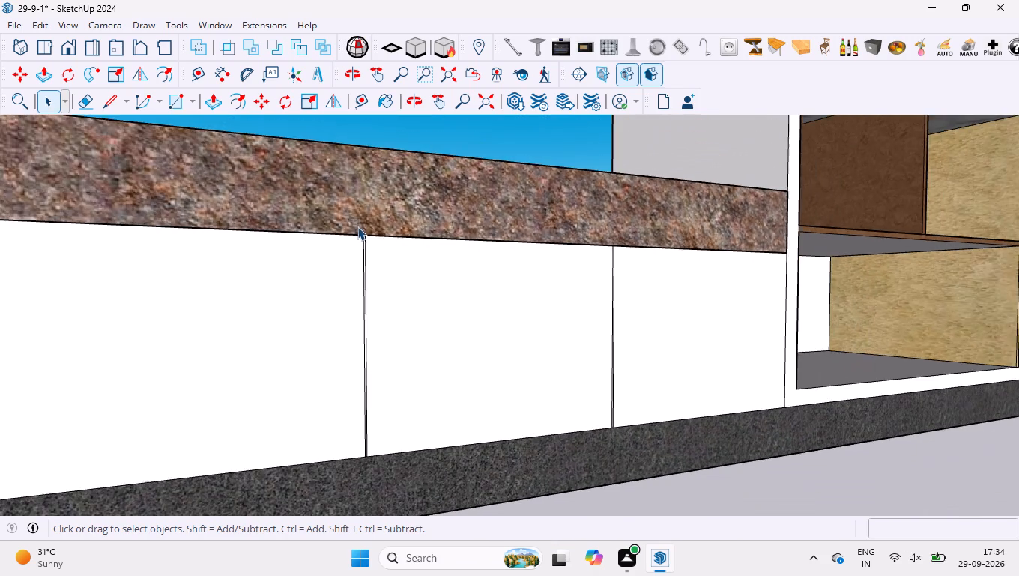
pyautogui.scroll(-3, 361, 228)
pyautogui.scroll(-4, 322, 301)
pyautogui.moveTo(345, 335); pyautogui.dragTo(344, 371, button='middle')
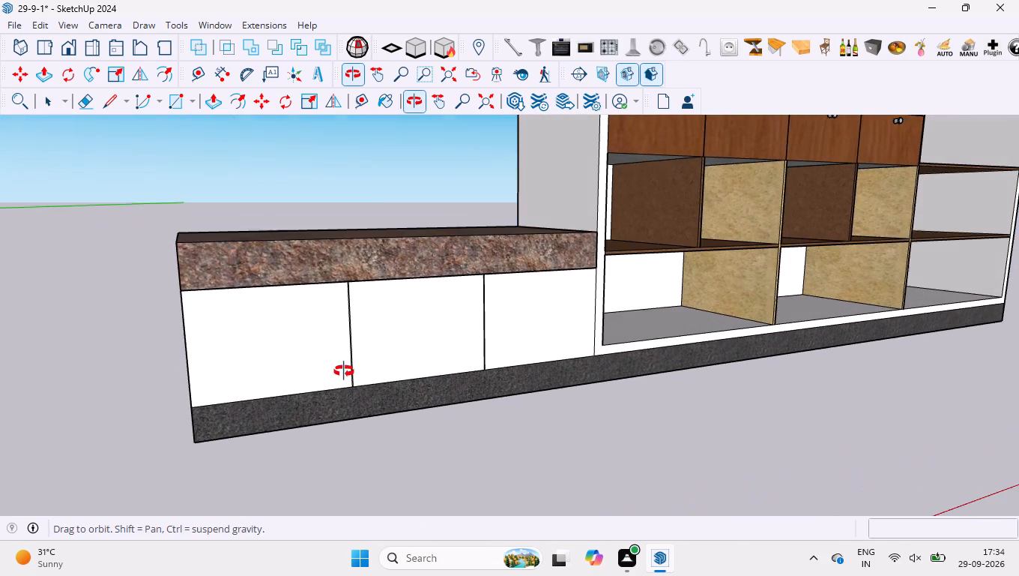
pyautogui.moveTo(344, 371); pyautogui.dragTo(344, 373, button='middle')
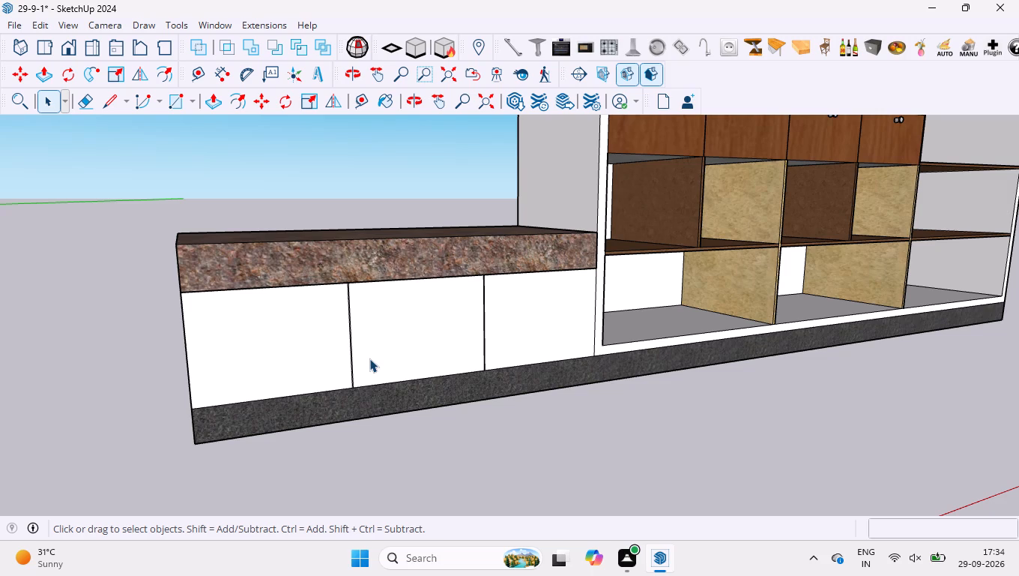
# Insert a handle from the Handles library horizontally near the top of the low cabinet's end door.
pyautogui.click(516, 52)
pyautogui.scroll(11, 302, 331)
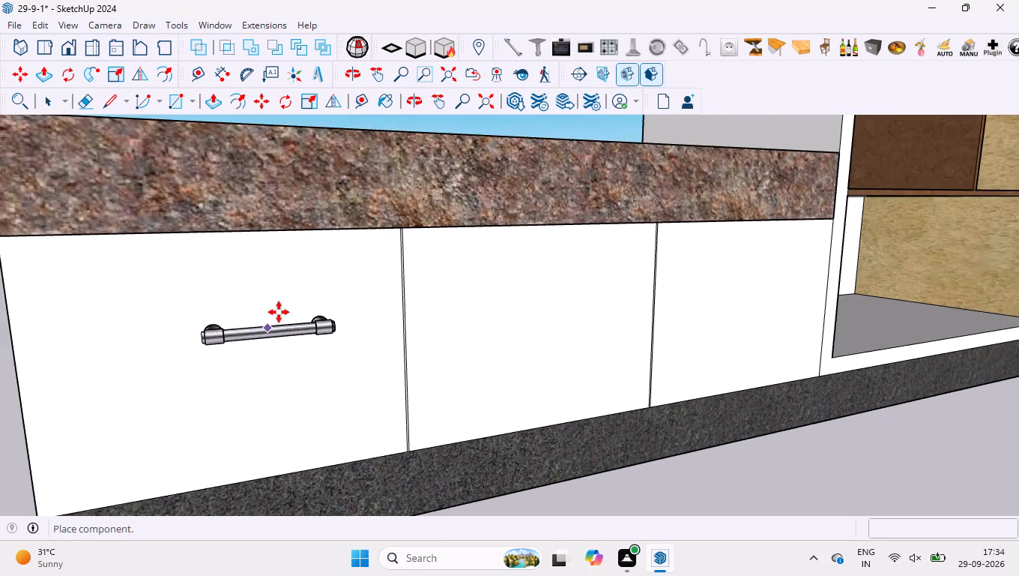
pyautogui.scroll(1, 279, 312)
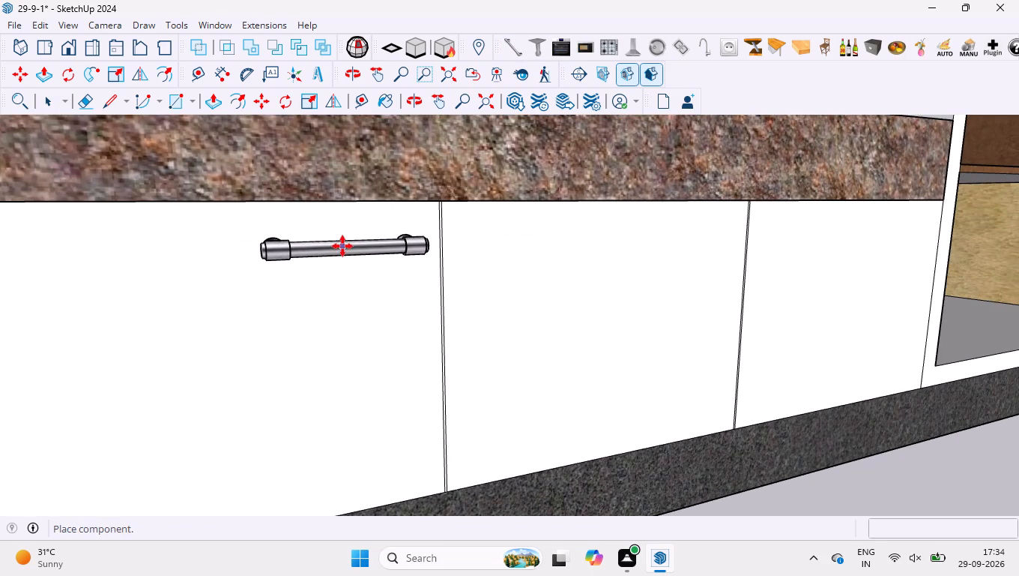
pyautogui.click(340, 253)
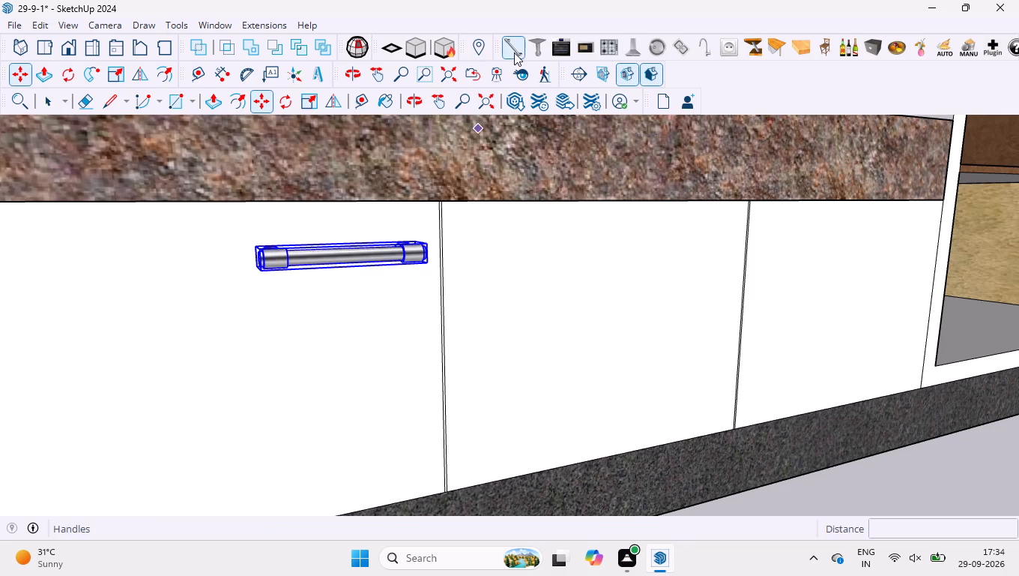
# Cycle the placed handle through the available styles to the short, slim dark bar handle (7-POIGNEE CLC2).
pyautogui.click(510, 47)
pyautogui.click(511, 47)
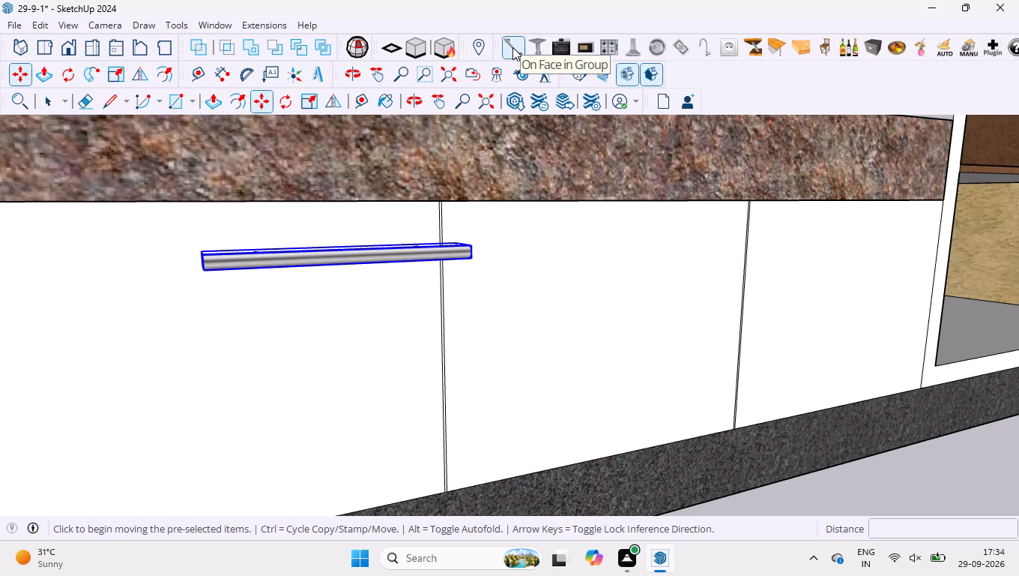
pyautogui.click(512, 47)
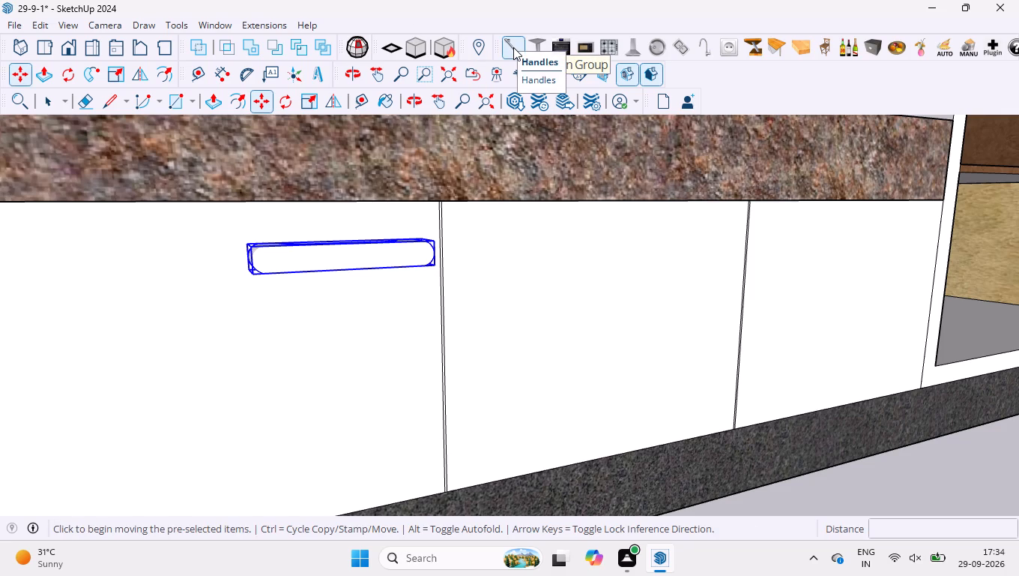
pyautogui.click(513, 47)
pyautogui.click(513, 47)
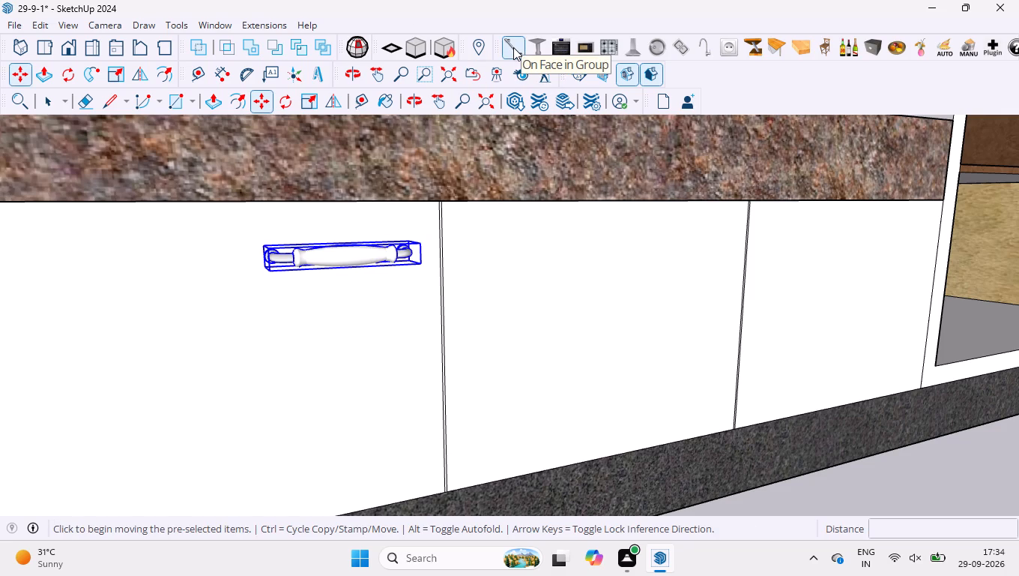
pyautogui.click(513, 47)
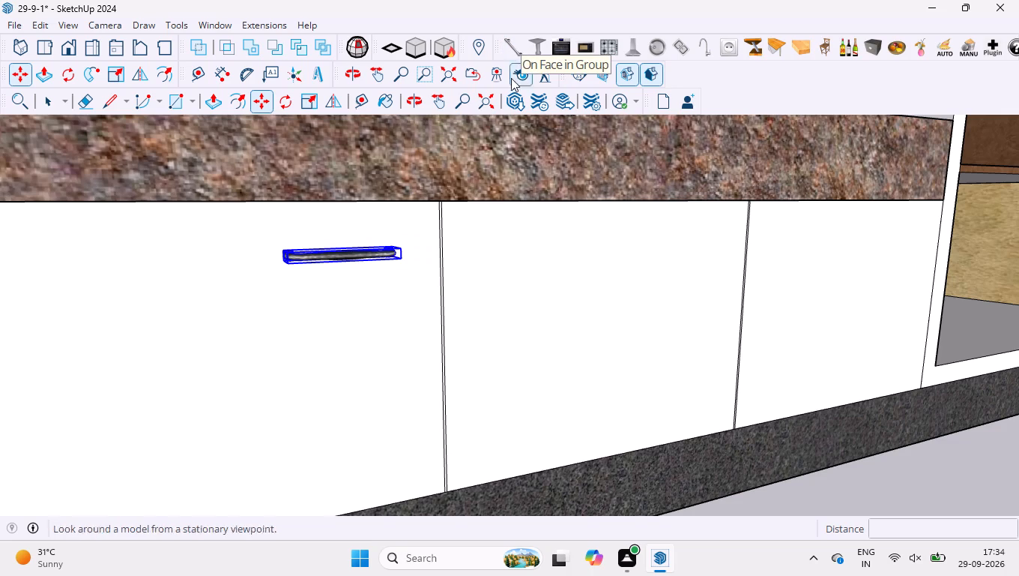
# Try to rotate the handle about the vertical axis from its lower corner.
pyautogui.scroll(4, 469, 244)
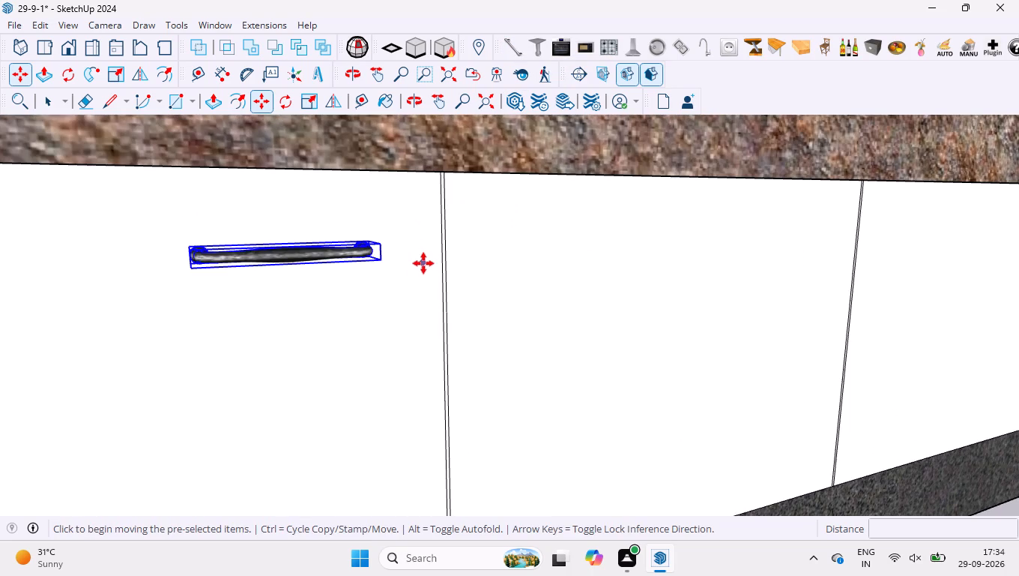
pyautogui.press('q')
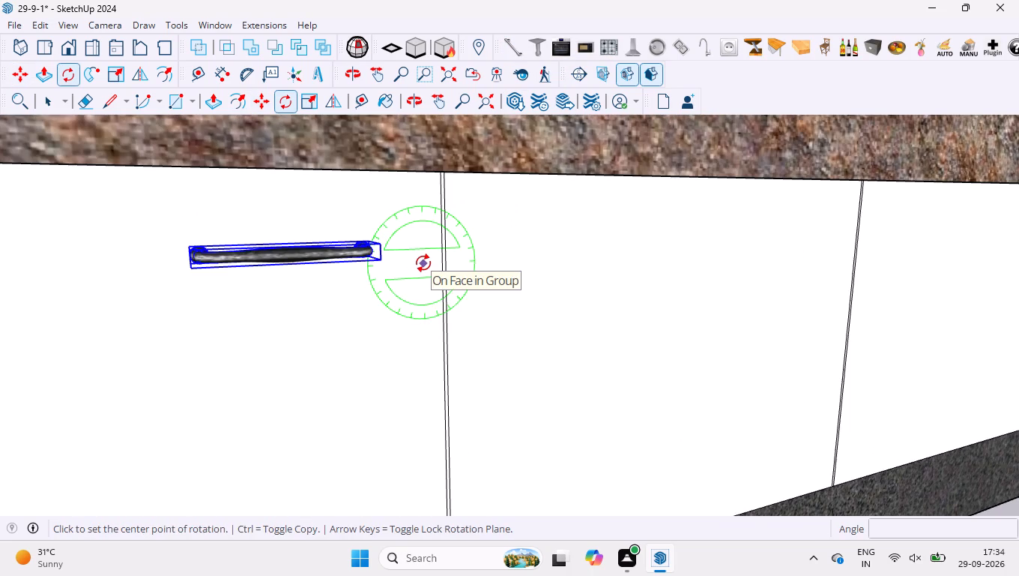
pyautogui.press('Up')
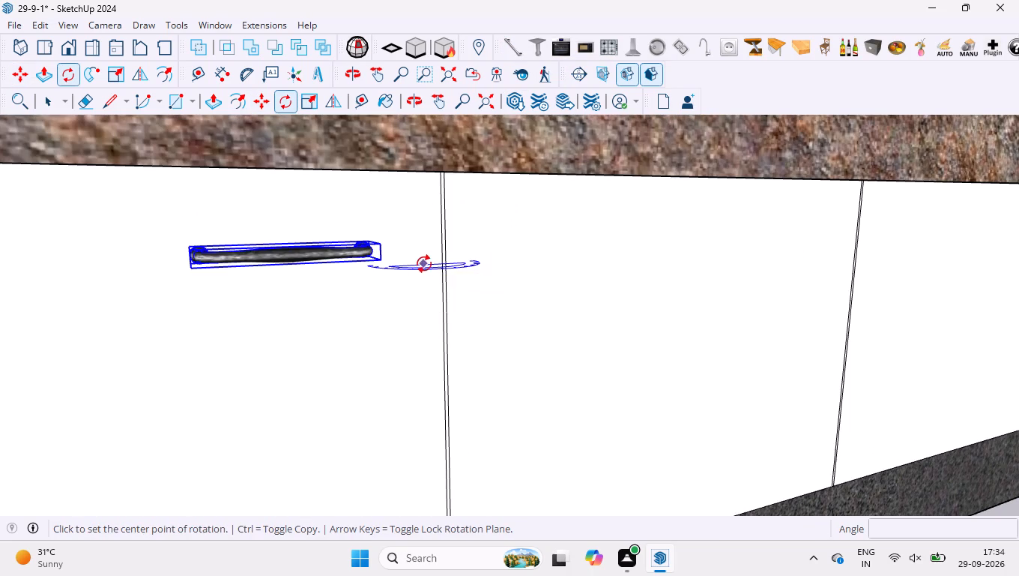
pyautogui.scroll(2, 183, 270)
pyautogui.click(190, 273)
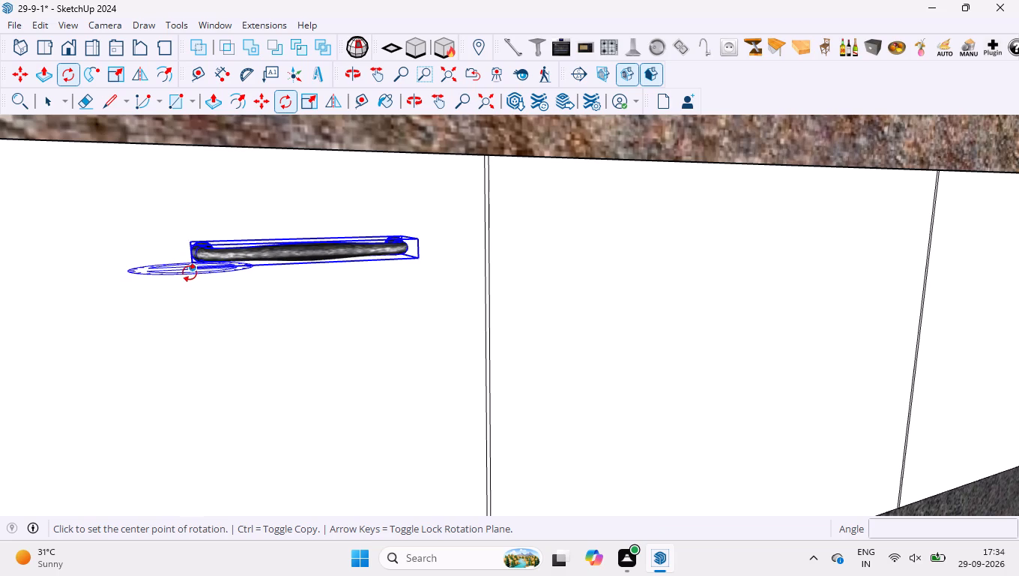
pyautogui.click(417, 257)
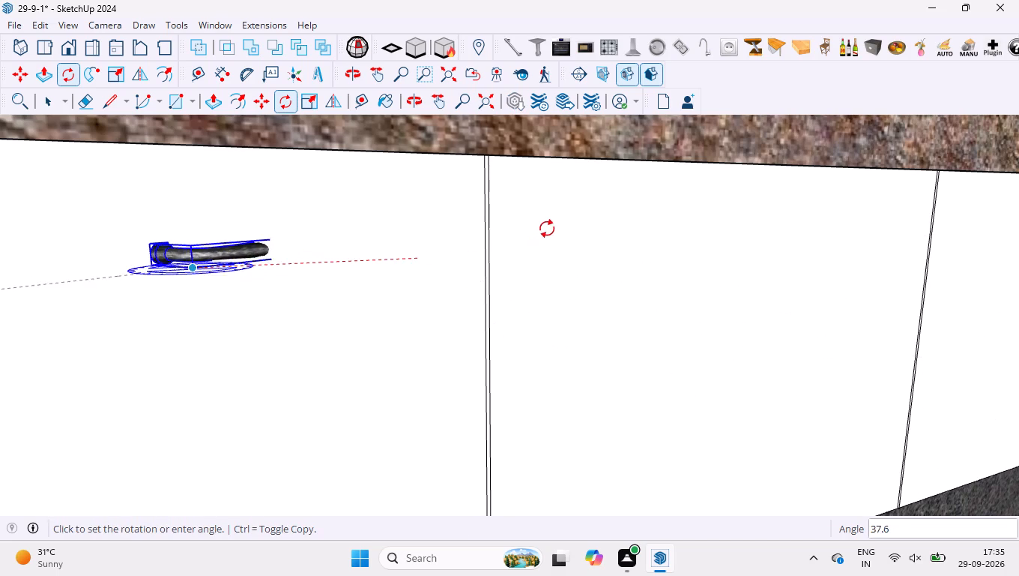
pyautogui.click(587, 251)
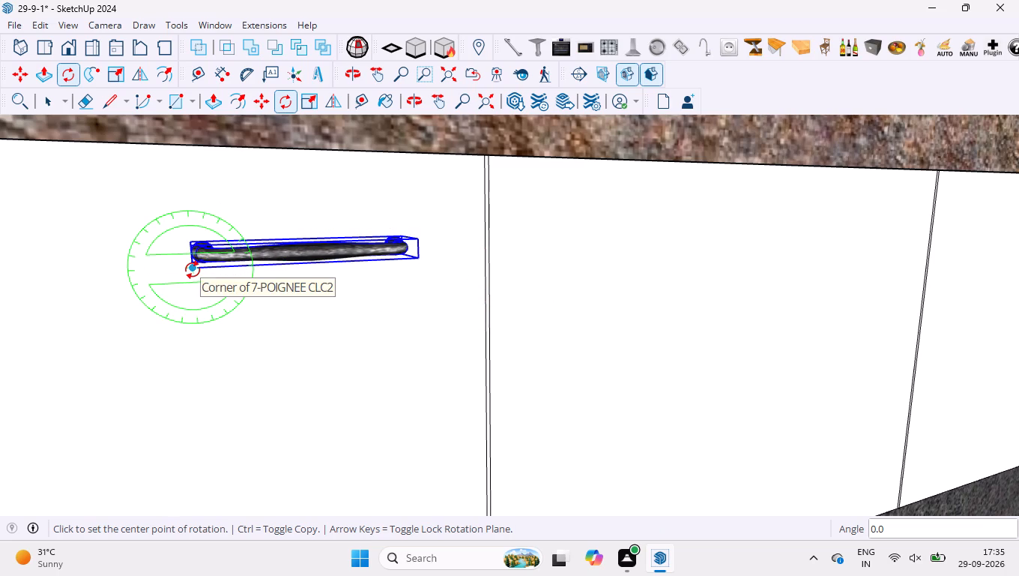
# Rotate the handle 90 degrees in the plane of the door about its upper corner, so it stands vertically.
pyautogui.click(193, 245)
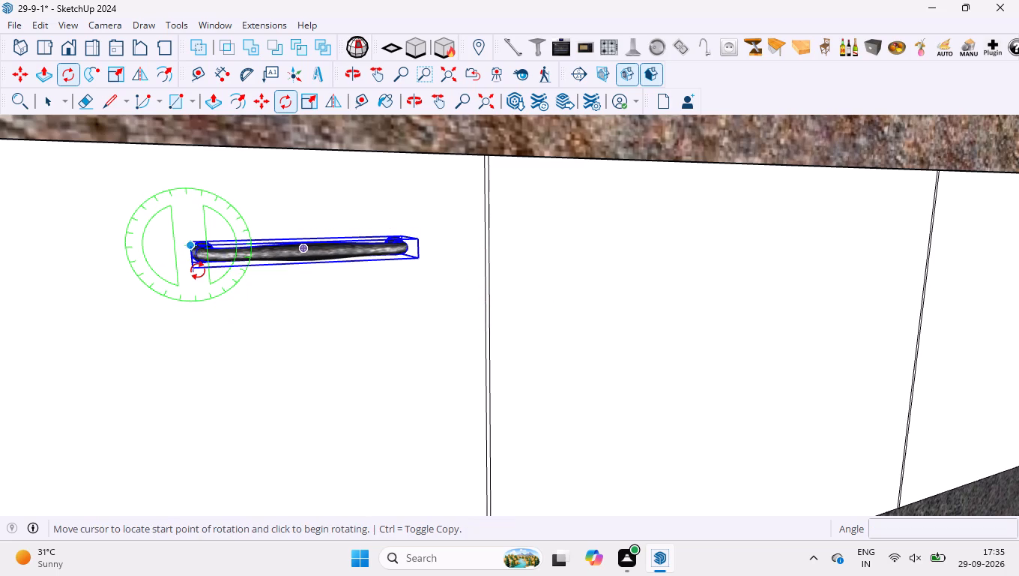
pyautogui.click(418, 238)
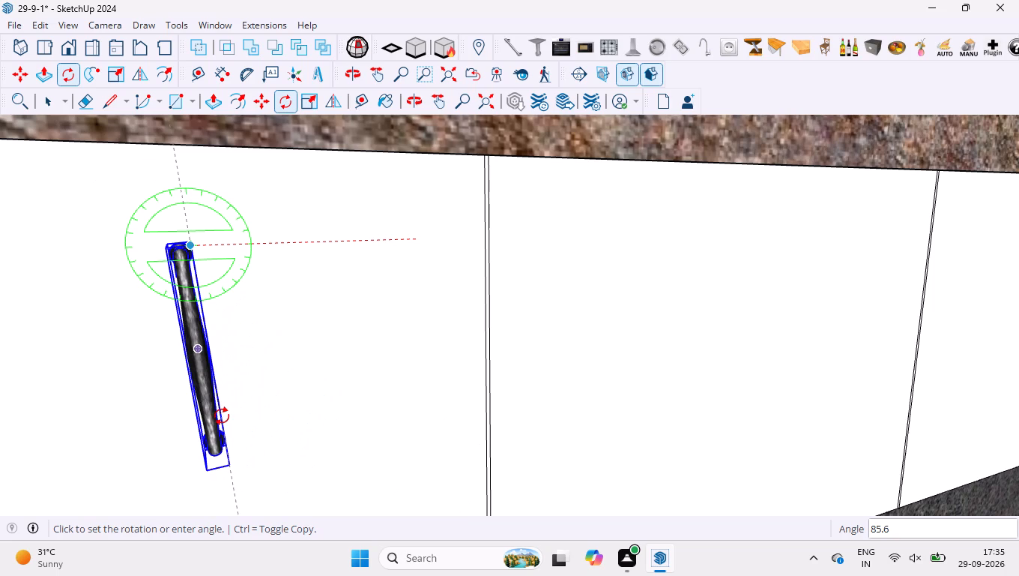
pyautogui.write('90')
pyautogui.press('Return')
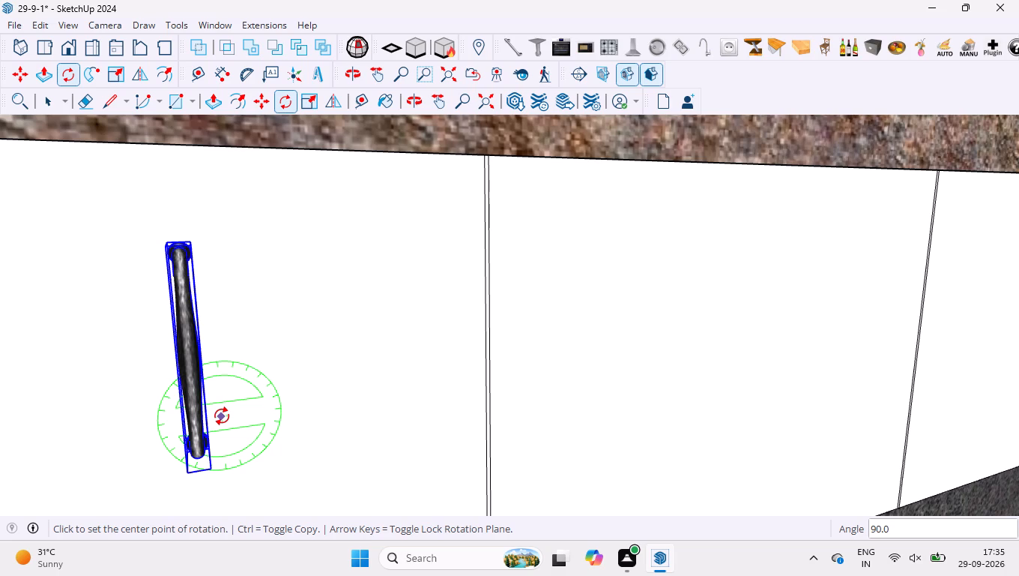
pyautogui.press('space')
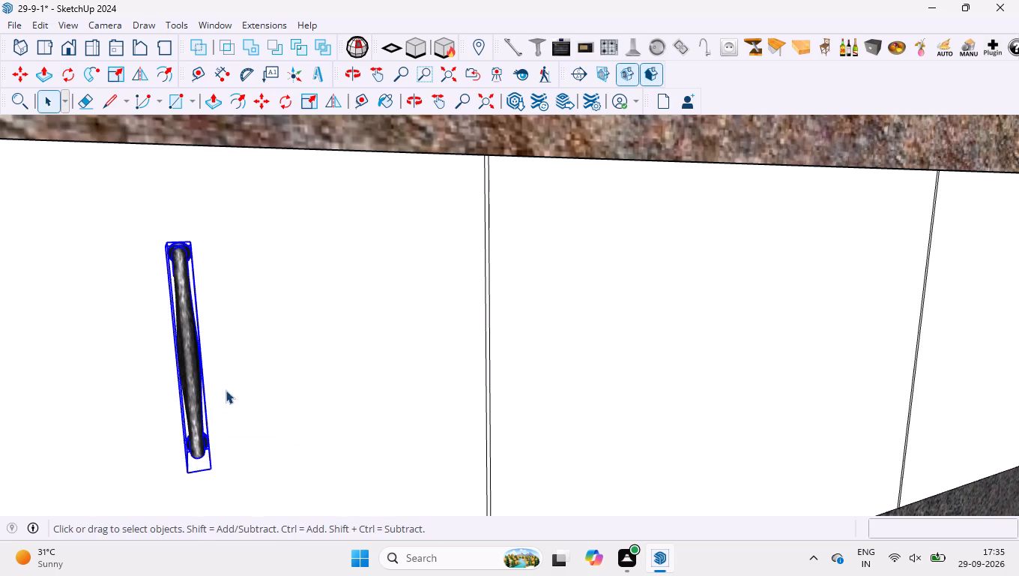
# Move the handle about 5 inches along the red axis, towards the gap between the end and middle doors.
pyautogui.press('m')
pyautogui.scroll(2, 253, 240)
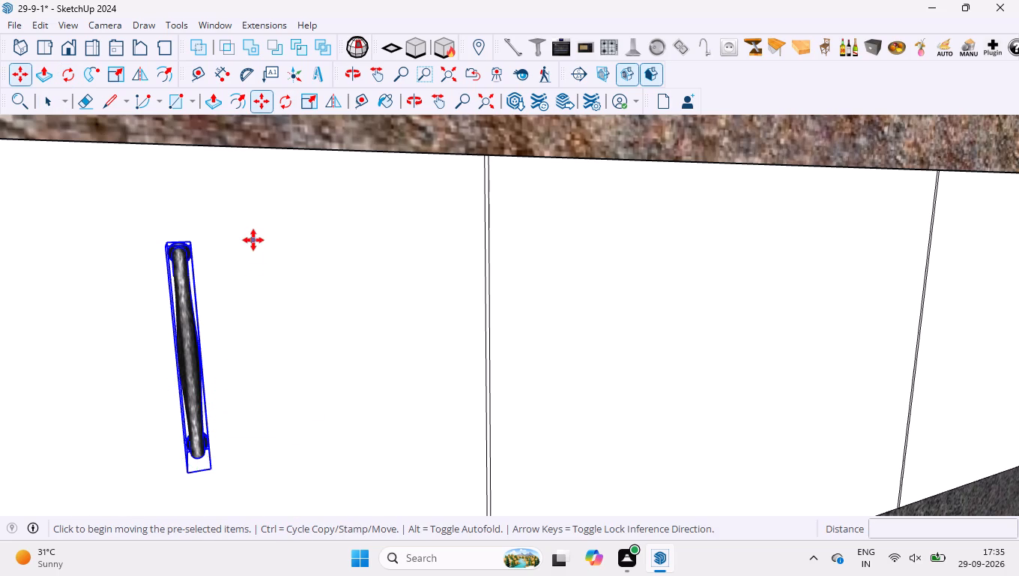
pyautogui.scroll(2, 253, 240)
pyautogui.moveTo(214, 238); pyautogui.dragTo(53, 302, button='middle')
pyautogui.scroll(6, 267, 181)
pyautogui.click(330, 188)
pyautogui.scroll(-2, 436, 189)
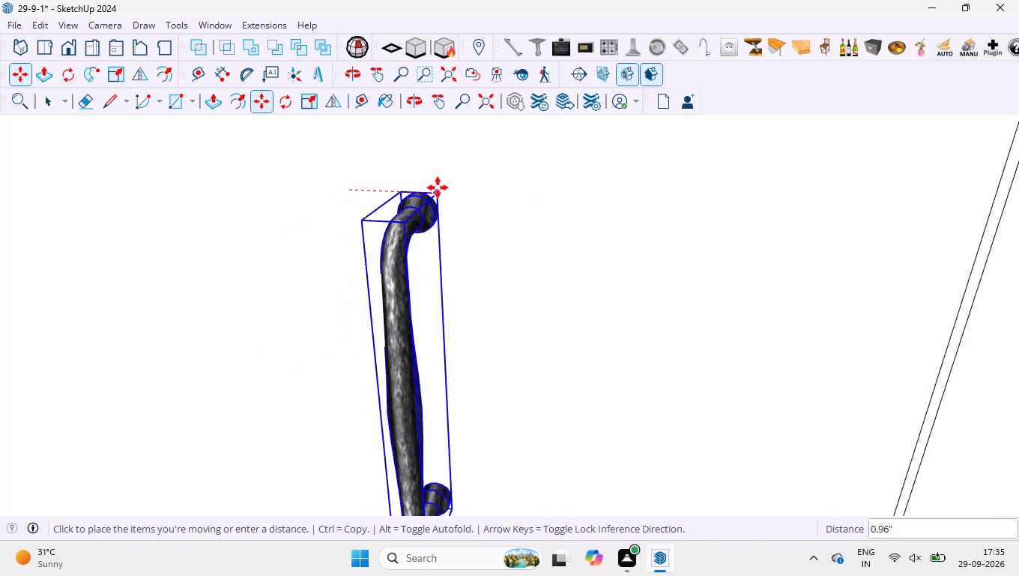
pyautogui.scroll(-8, 438, 185)
pyautogui.press('Right')
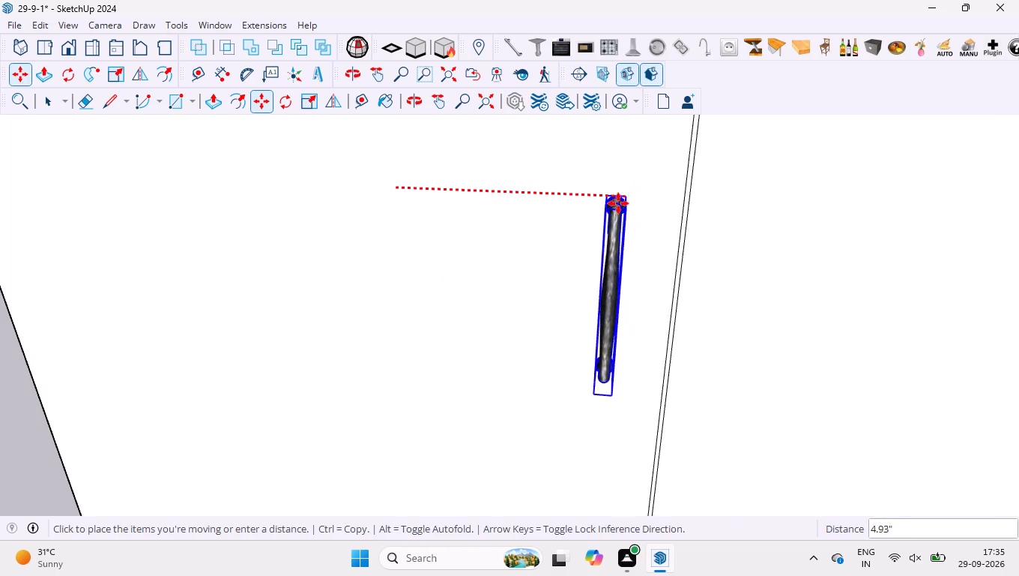
pyautogui.click(612, 204)
# Mirror a copy of the end door's handle onto the middle door, about the gap between the two doors.
pyautogui.scroll(2, 630, 190)
pyautogui.scroll(-2, 621, 202)
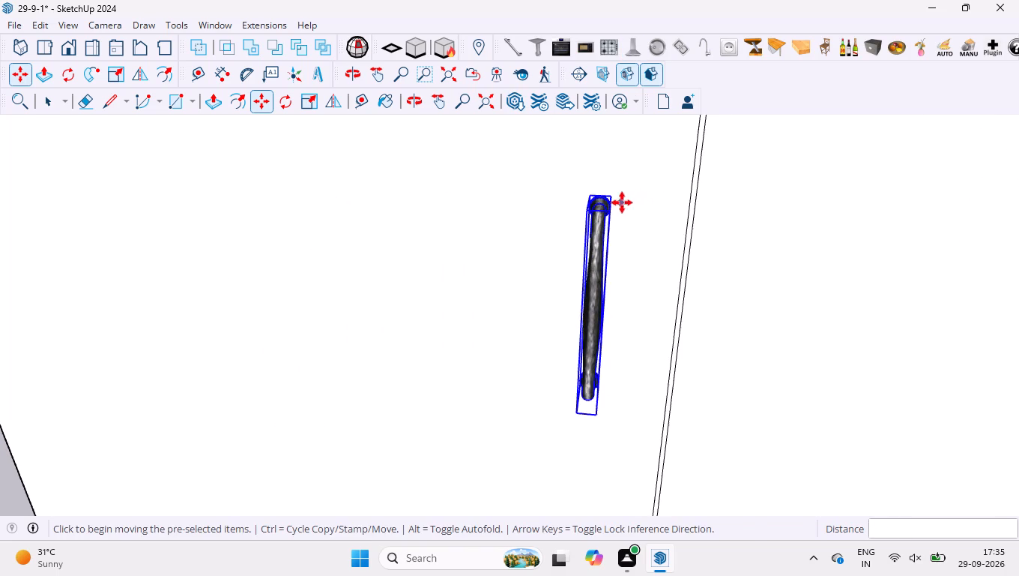
pyautogui.scroll(-5, 622, 202)
pyautogui.scroll(8, 611, 477)
pyautogui.scroll(-3, 626, 427)
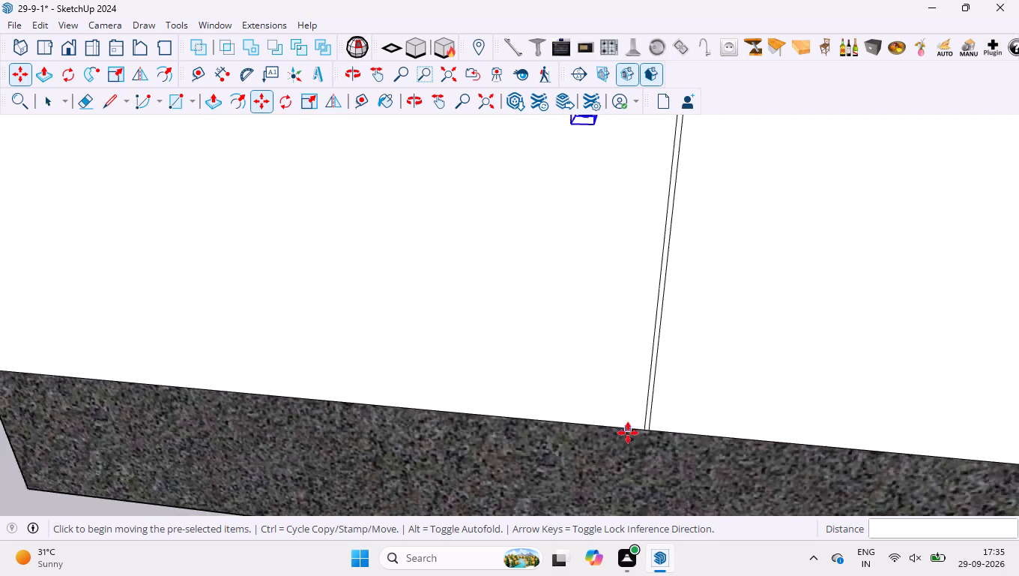
pyautogui.scroll(-5, 628, 433)
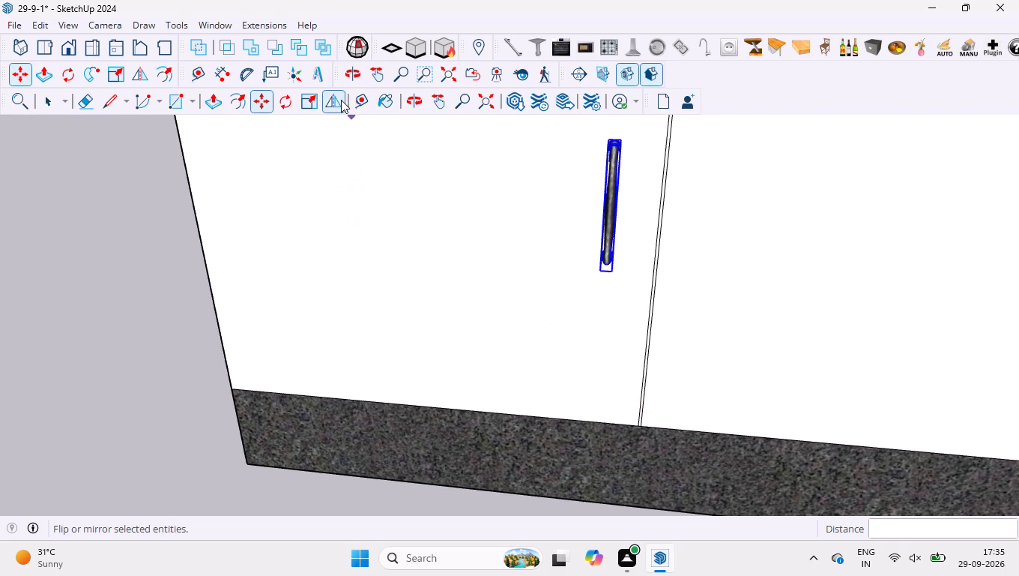
pyautogui.click(341, 100)
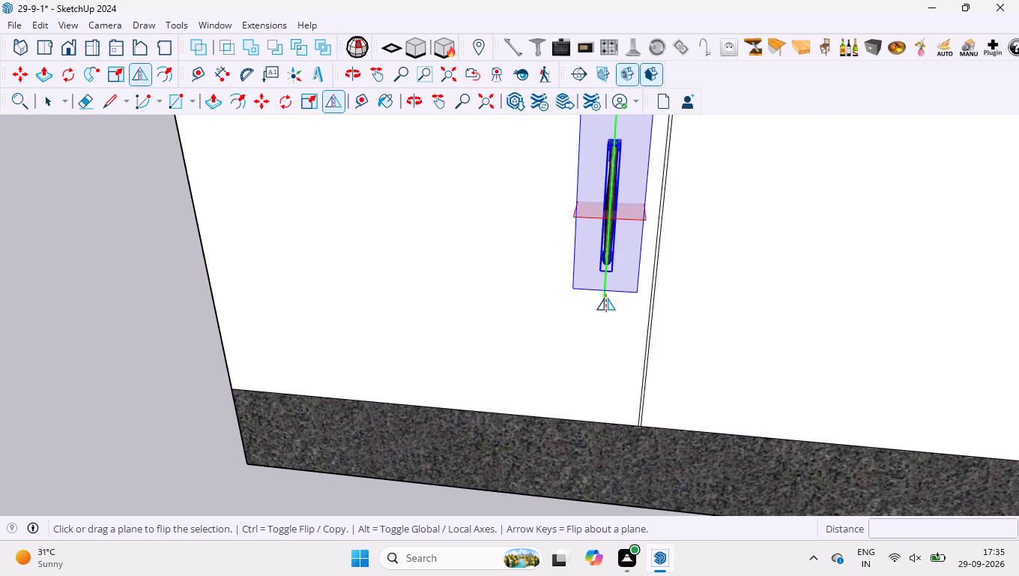
pyautogui.moveTo(605, 301); pyautogui.dragTo(641, 428)
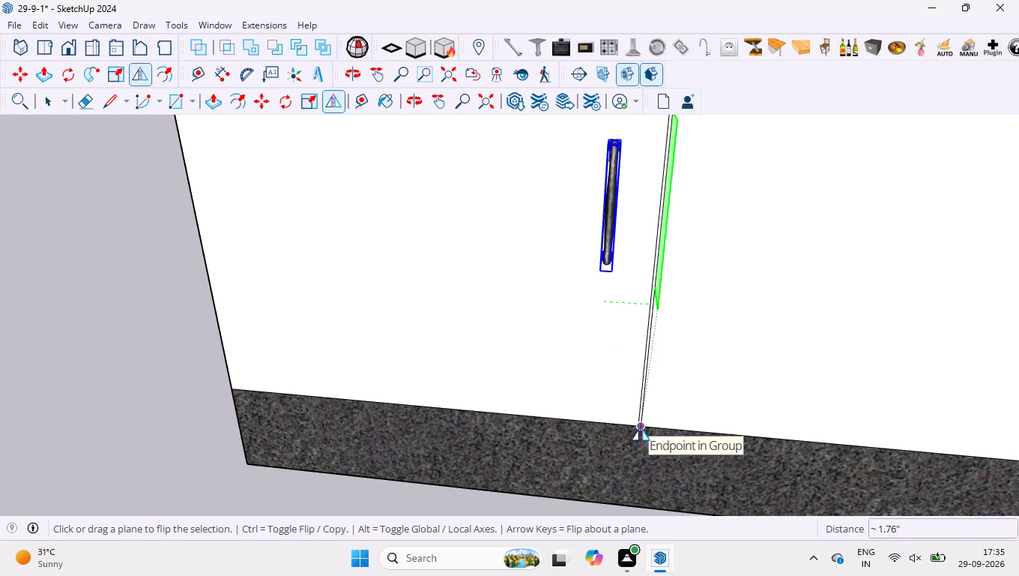
pyautogui.moveTo(641, 428); pyautogui.dragTo(642, 428)
pyautogui.scroll(4, 638, 426)
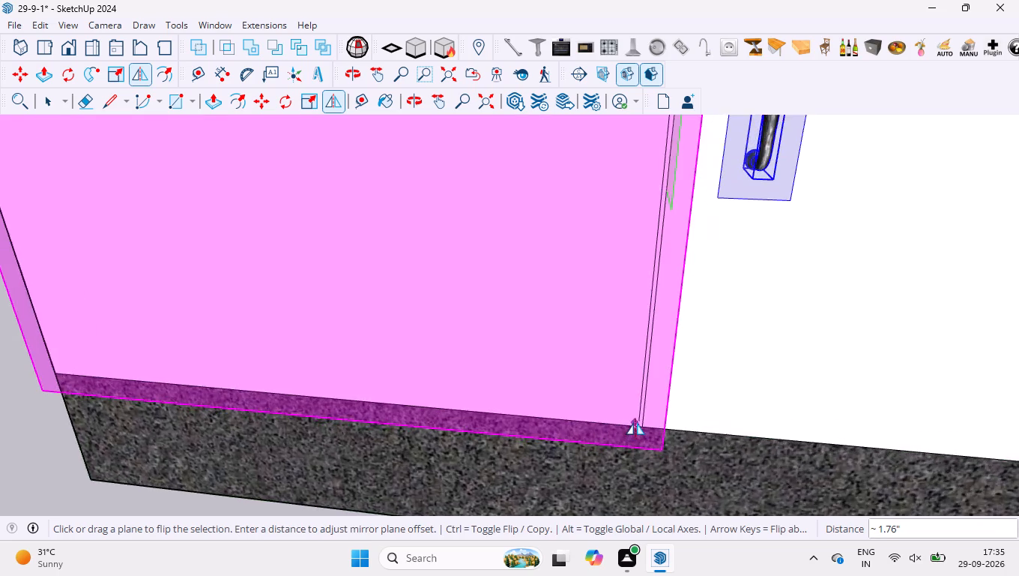
pyautogui.scroll(6, 635, 422)
pyautogui.scroll(-2, 641, 427)
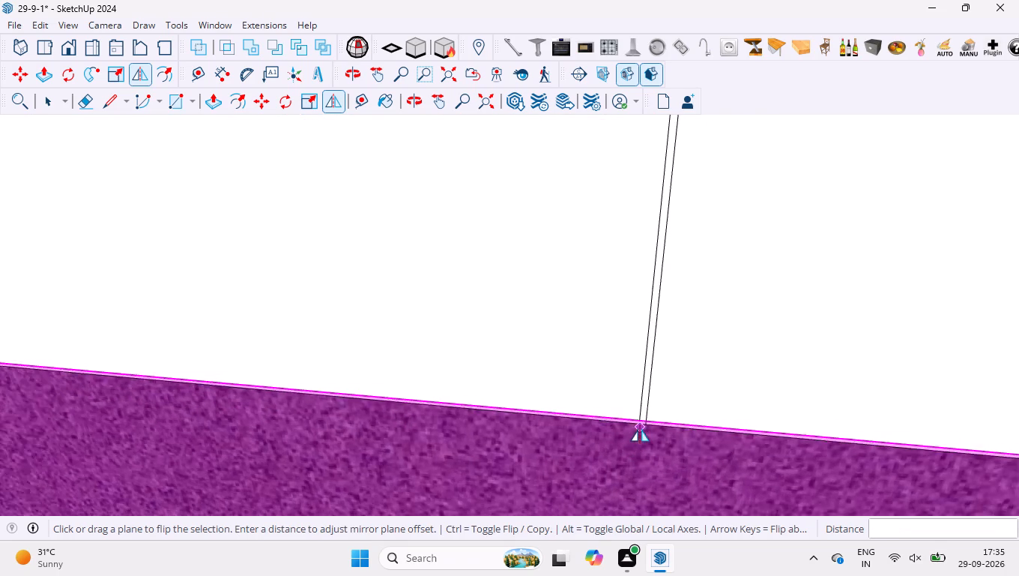
pyautogui.scroll(-16, 640, 429)
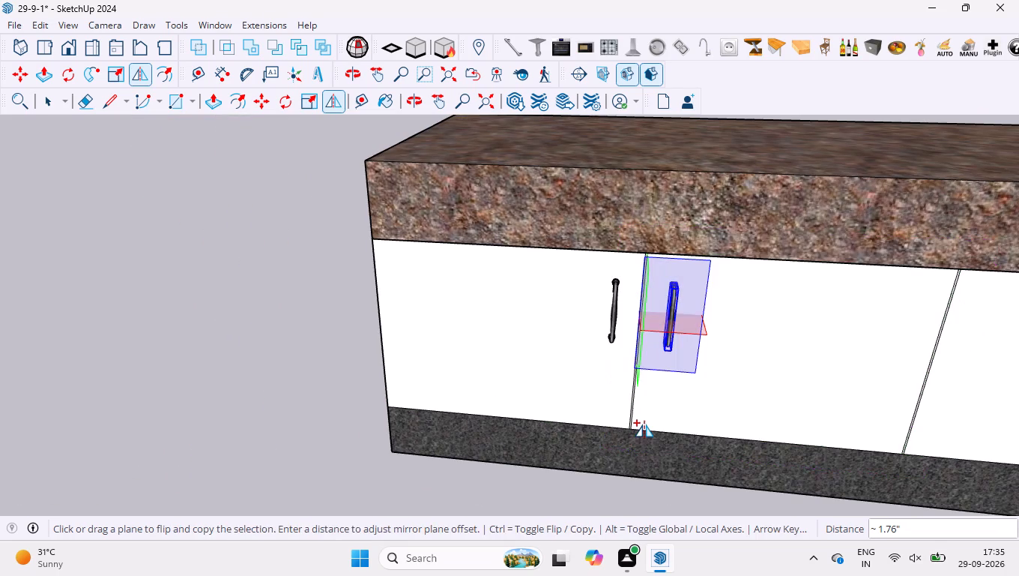
pyautogui.press('space')
pyautogui.scroll(4, 639, 289)
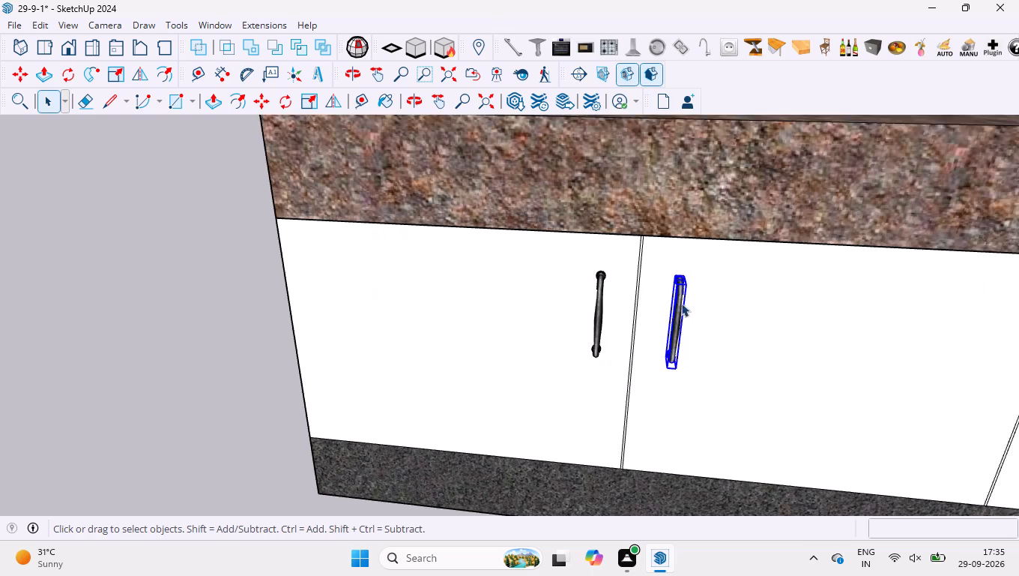
pyautogui.click(150, 319)
# Examine how the two handles sit against the door faces and either side of the gap.
pyautogui.scroll(-4, 178, 294)
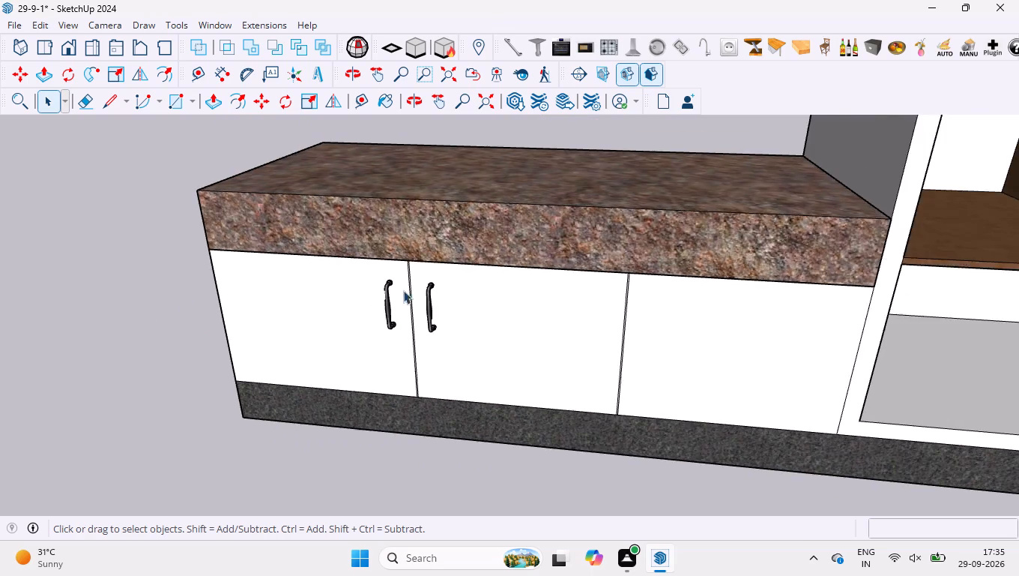
pyautogui.scroll(4, 405, 289)
pyautogui.moveTo(441, 277); pyautogui.dragTo(360, 323, button='middle')
pyautogui.scroll(5, 425, 265)
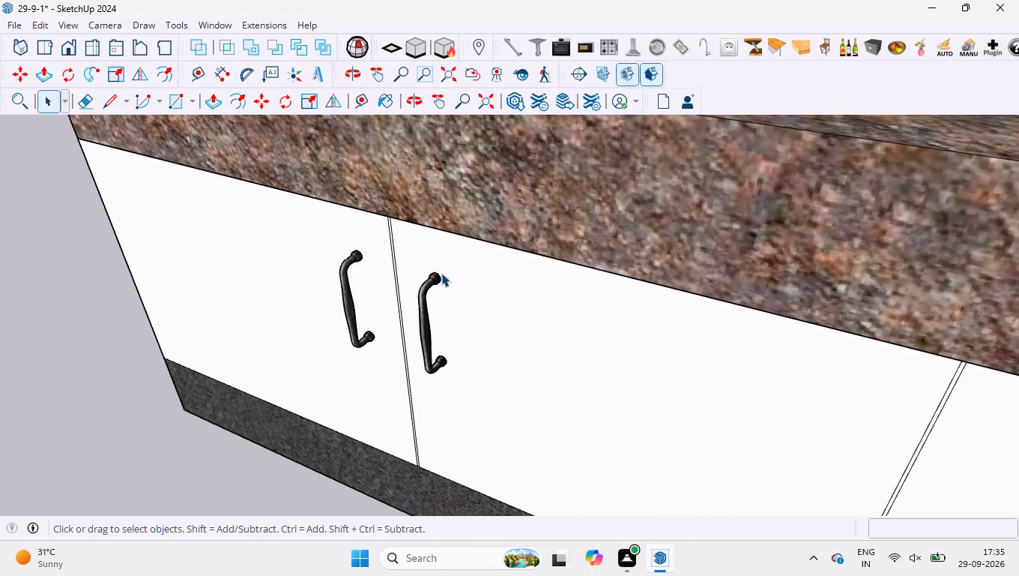
pyautogui.scroll(9, 441, 273)
pyautogui.moveTo(453, 276); pyautogui.dragTo(237, 275, button='middle')
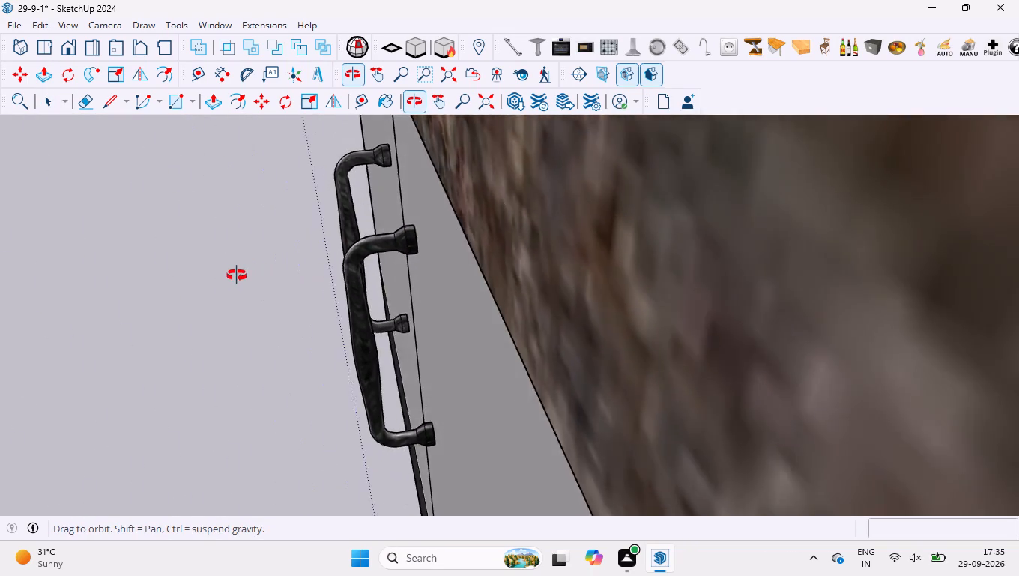
pyautogui.moveTo(237, 275); pyautogui.dragTo(241, 270, button='middle')
pyautogui.scroll(7, 425, 220)
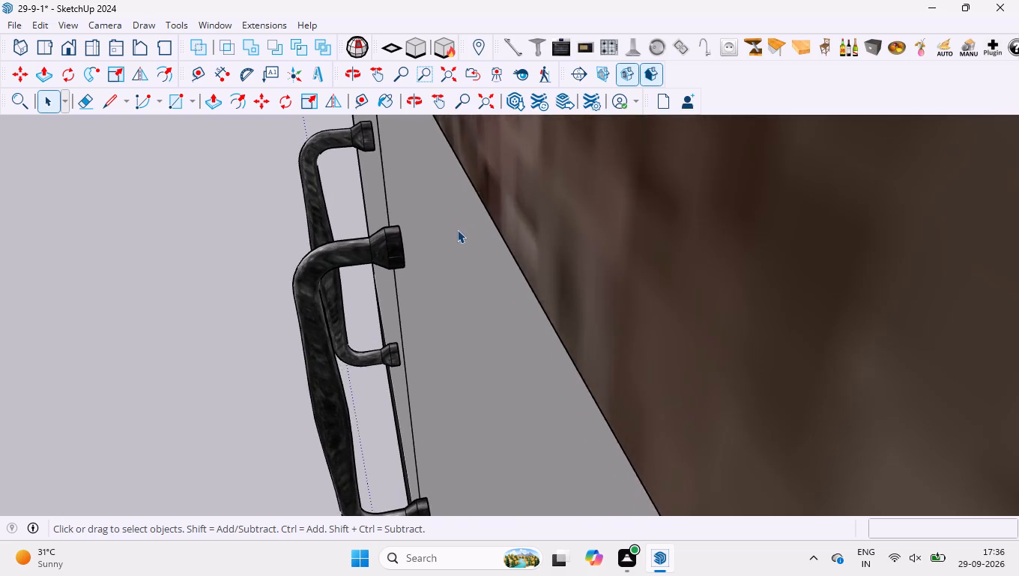
pyautogui.scroll(4, 397, 251)
pyautogui.moveTo(401, 259); pyautogui.dragTo(395, 257, button='middle')
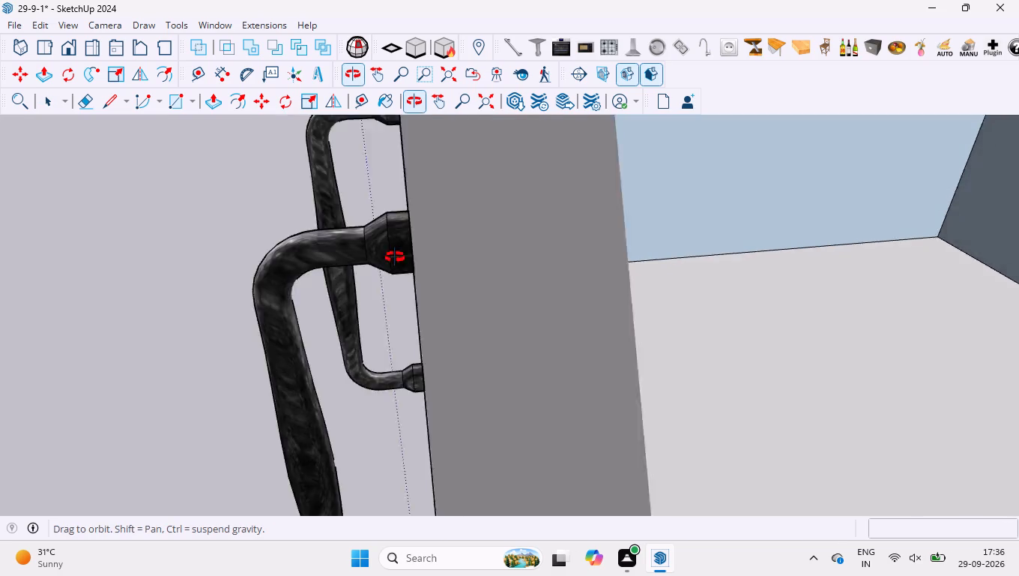
pyautogui.moveTo(395, 257); pyautogui.dragTo(441, 257, button='middle')
pyautogui.scroll(-8, 447, 258)
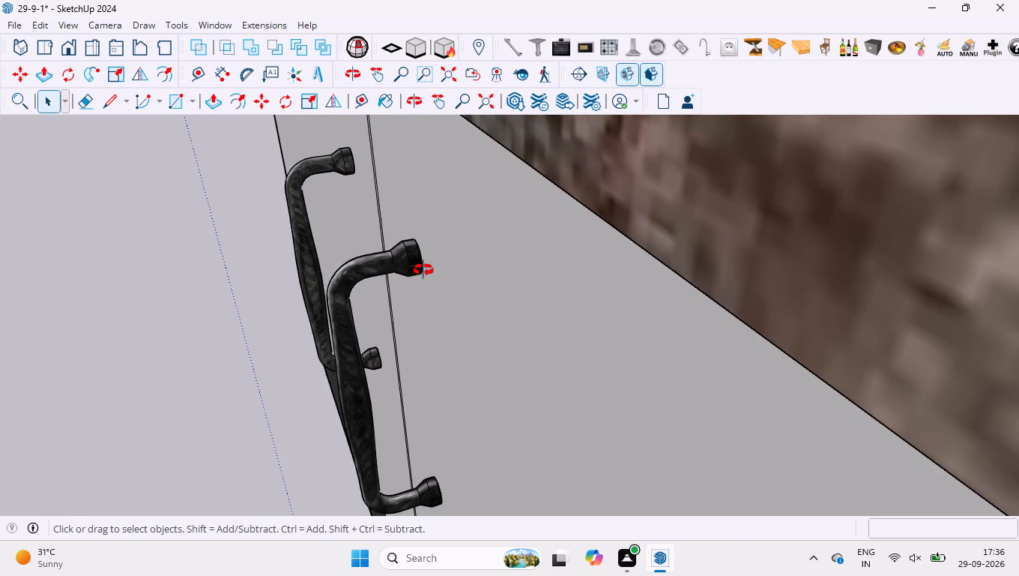
pyautogui.moveTo(423, 270); pyautogui.dragTo(573, 246, button='middle')
pyautogui.scroll(-12, 533, 211)
pyautogui.moveTo(443, 266); pyautogui.dragTo(652, 228, button='middle')
pyautogui.middleClick(622, 235)
pyautogui.scroll(-7, 434, 254)
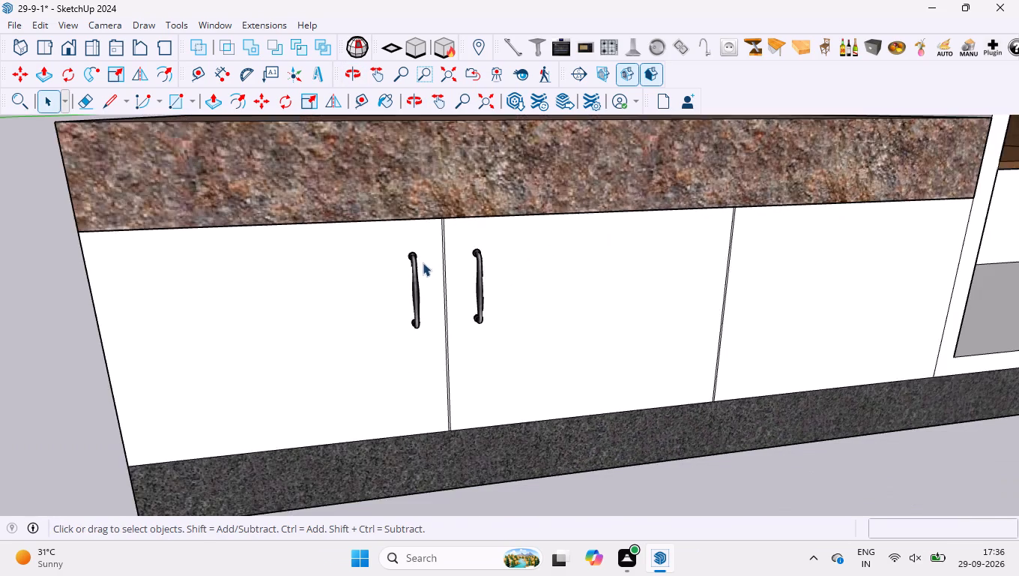
pyautogui.scroll(-2, 423, 262)
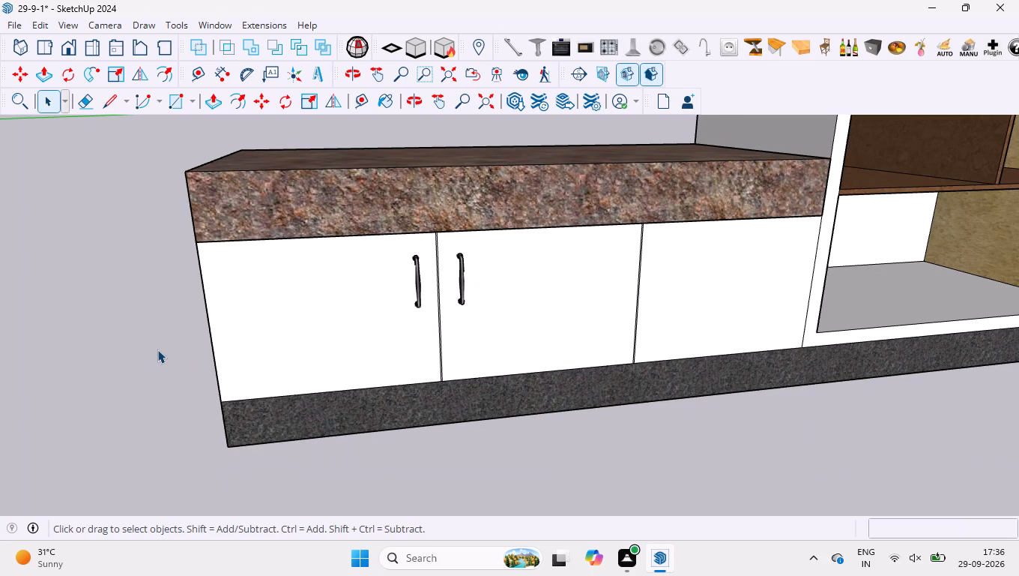
pyautogui.scroll(-1, 178, 345)
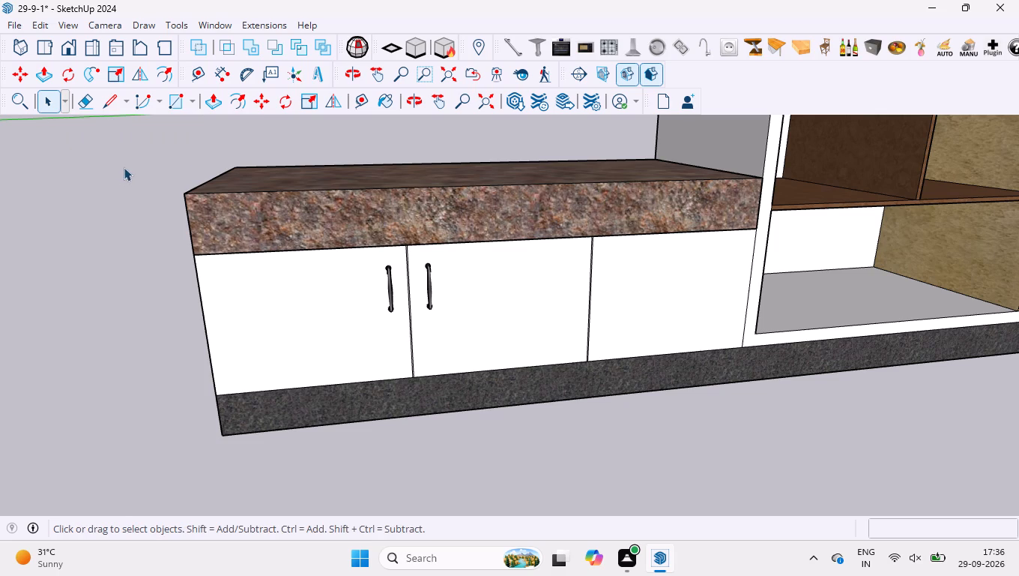
# Move the middle door's handle about 0.26 inches towards the gap beside the end door.
pyautogui.scroll(15, 557, 304)
pyautogui.scroll(14, 401, 271)
pyautogui.click(418, 261)
pyautogui.scroll(4, 378, 215)
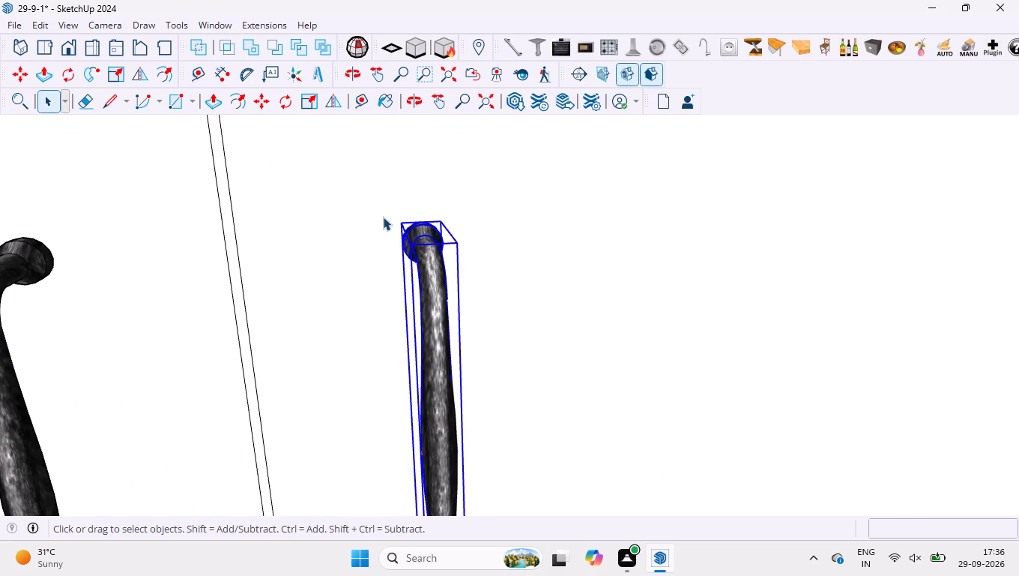
pyautogui.press('m')
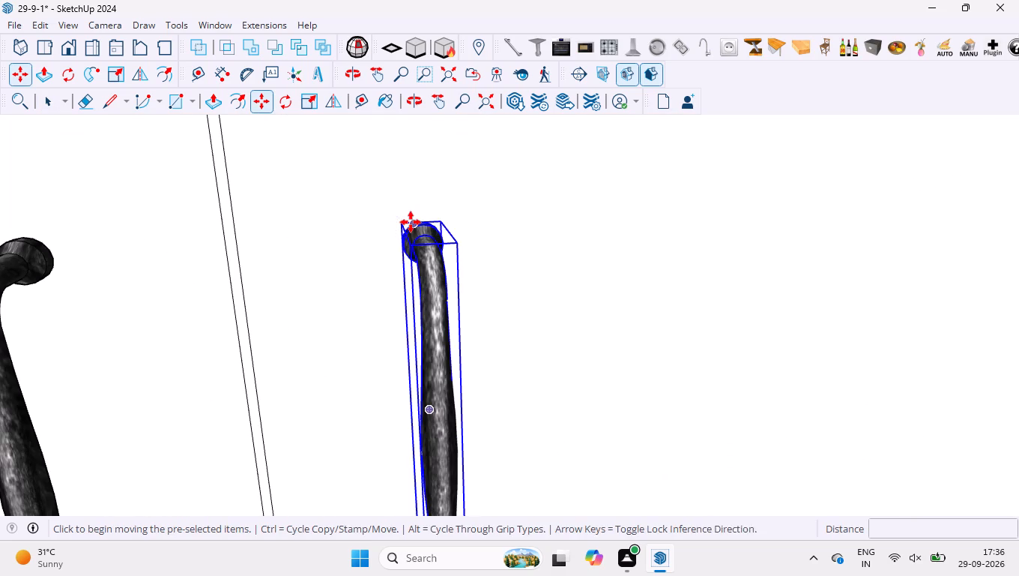
pyautogui.click(402, 220)
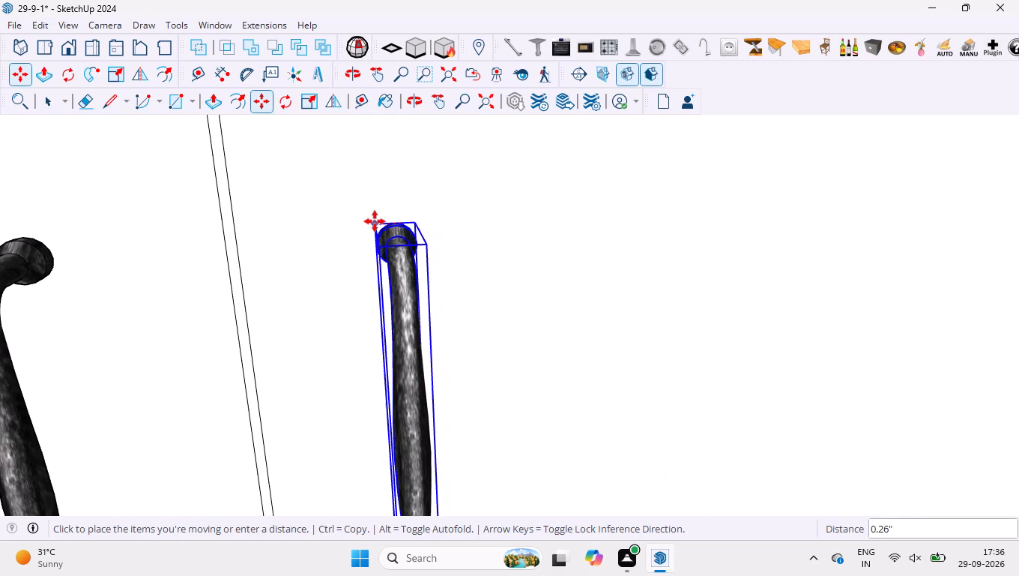
pyautogui.click(378, 221)
pyautogui.scroll(-7, 411, 198)
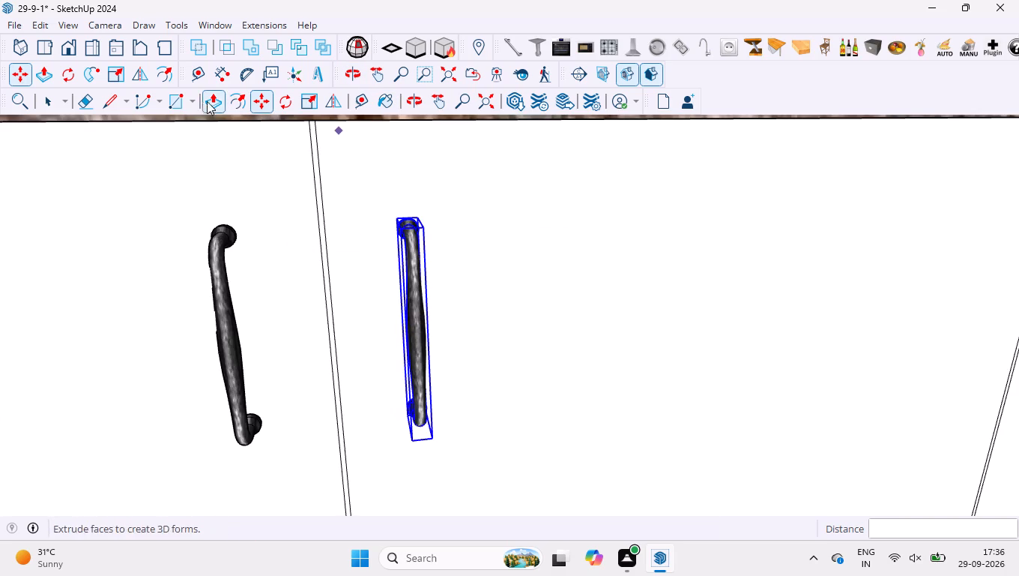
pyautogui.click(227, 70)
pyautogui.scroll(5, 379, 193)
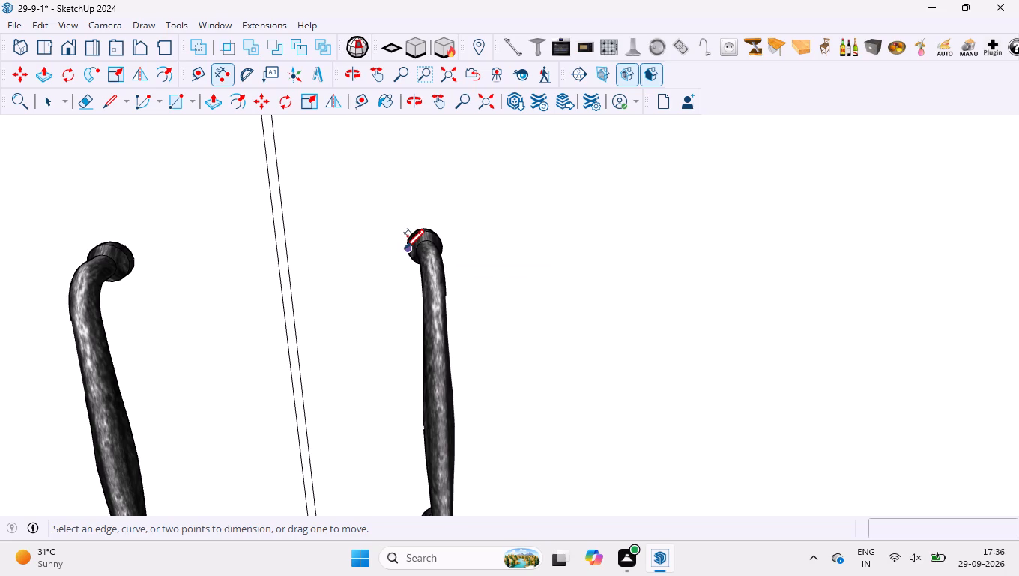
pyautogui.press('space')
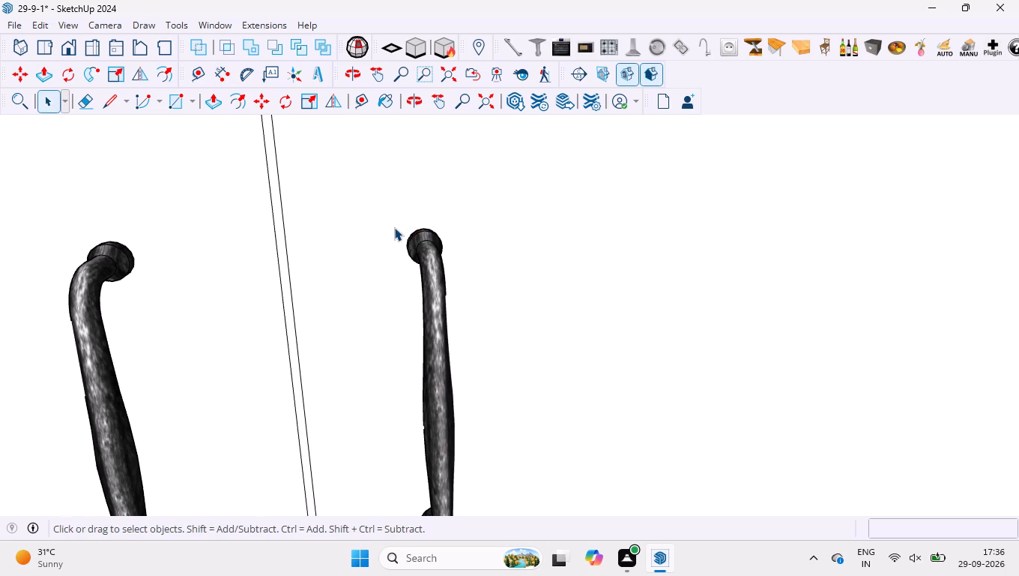
# Copy the end door's handle about 20 inches along the red axis onto the third door, near its gap with the middle door.
pyautogui.scroll(-18, 404, 239)
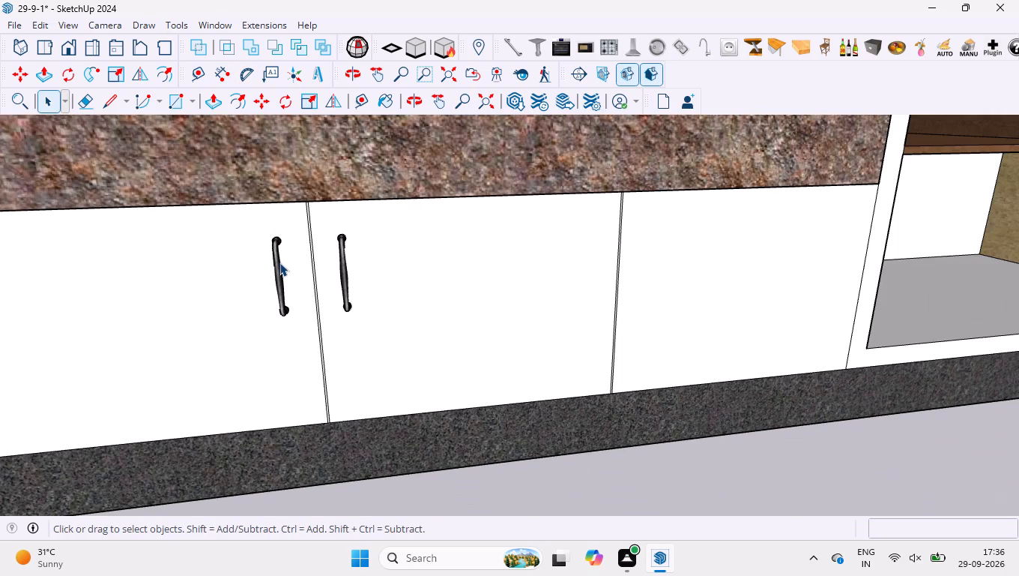
pyautogui.click(279, 262)
pyautogui.press('m')
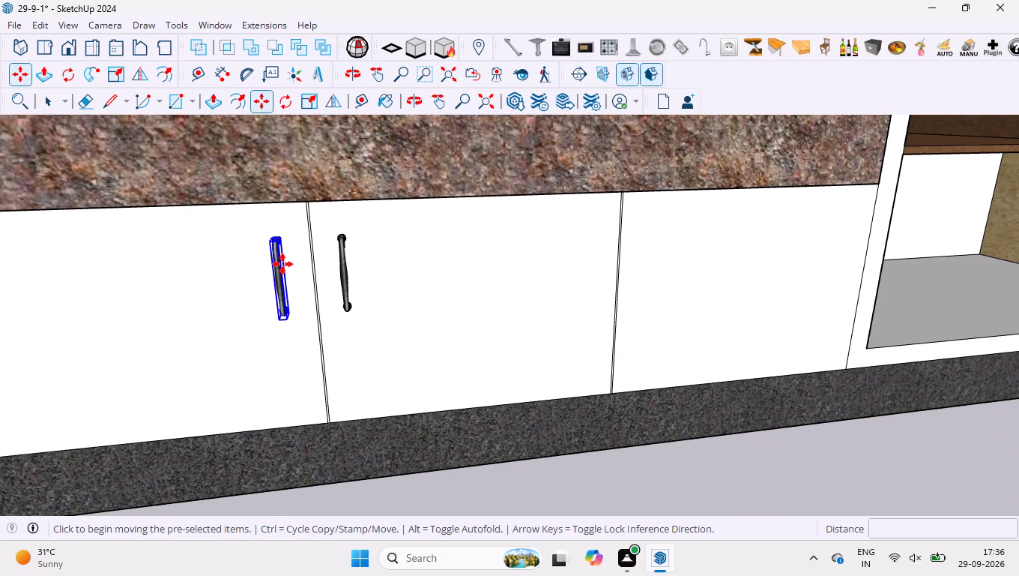
pyautogui.scroll(8, 300, 207)
pyautogui.scroll(9, 324, 265)
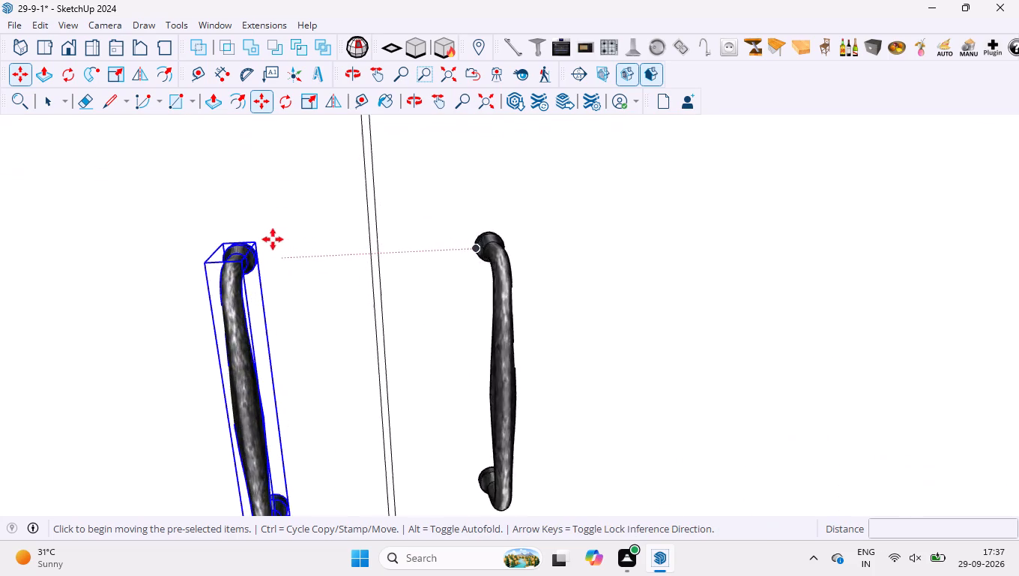
pyautogui.click(210, 244)
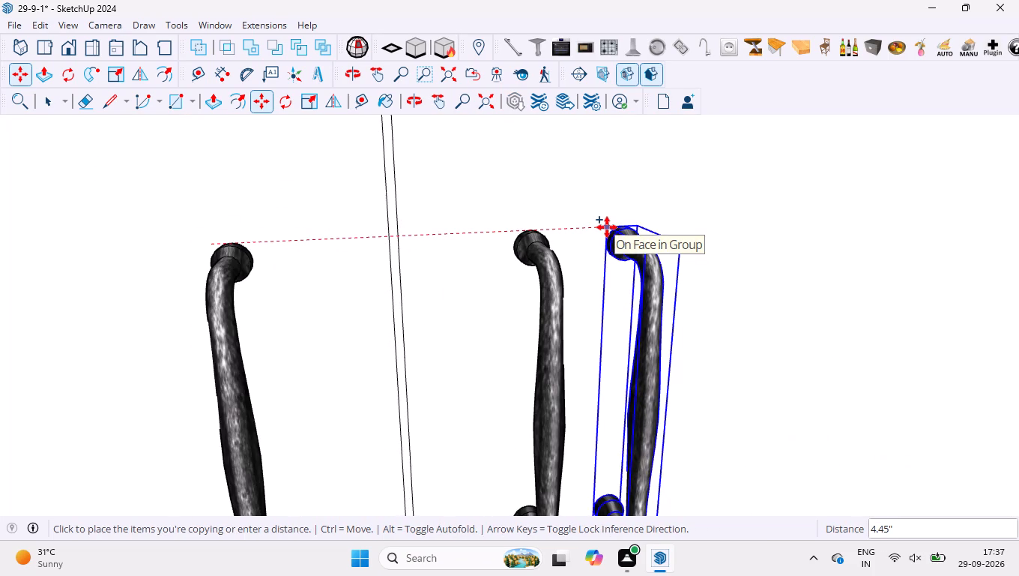
pyautogui.press('Right')
pyautogui.scroll(-8, 581, 216)
pyautogui.scroll(-6, 381, 238)
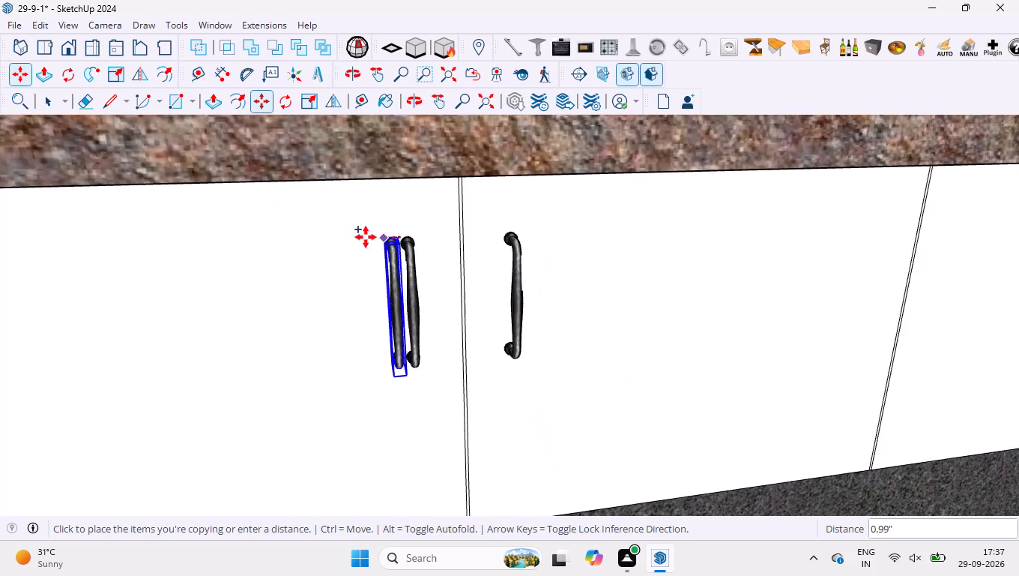
pyautogui.scroll(-7, 366, 237)
pyautogui.scroll(10, 771, 216)
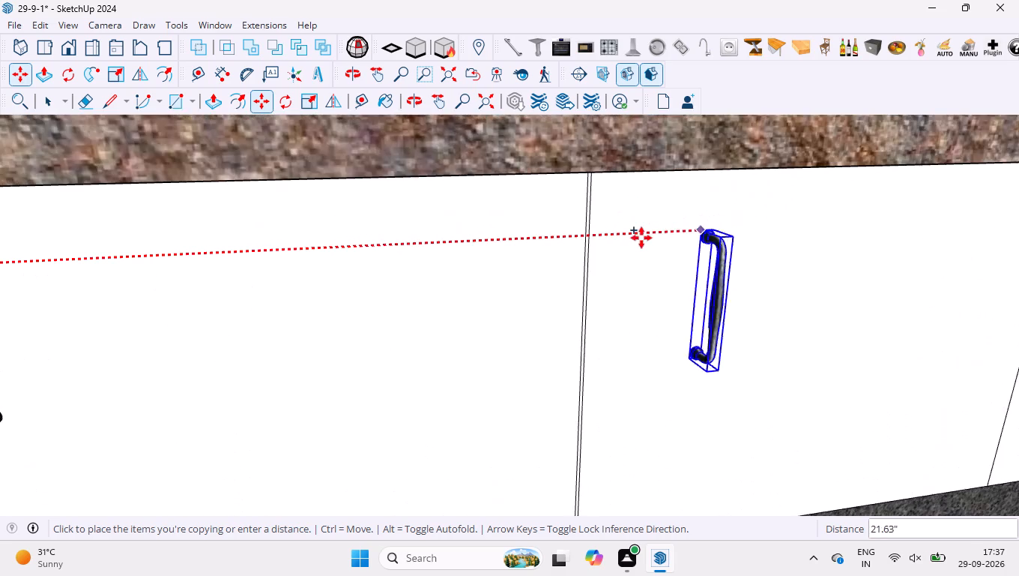
pyautogui.scroll(6, 641, 238)
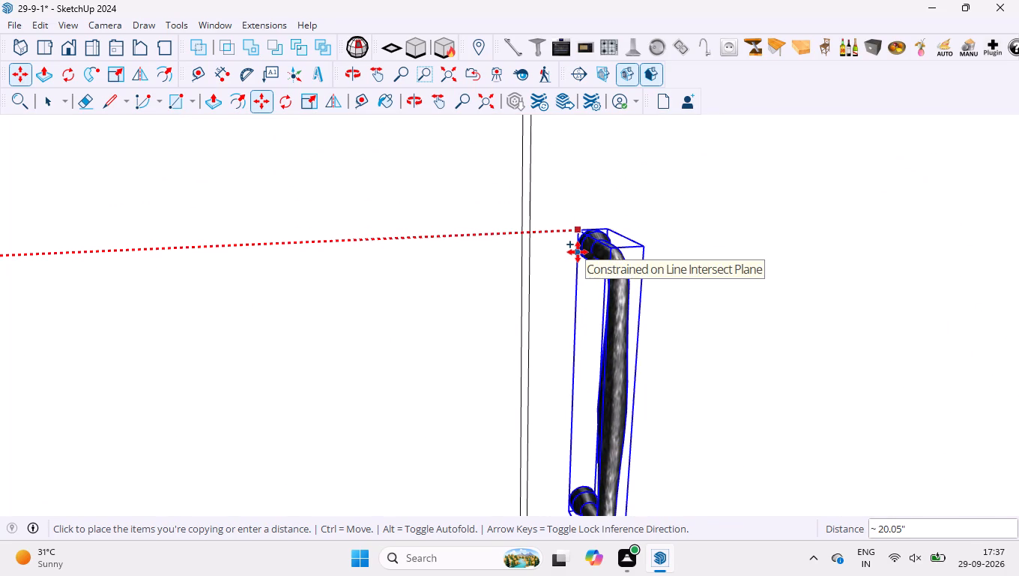
pyautogui.click(578, 252)
pyautogui.scroll(-20, 504, 235)
pyautogui.scroll(-3, 504, 235)
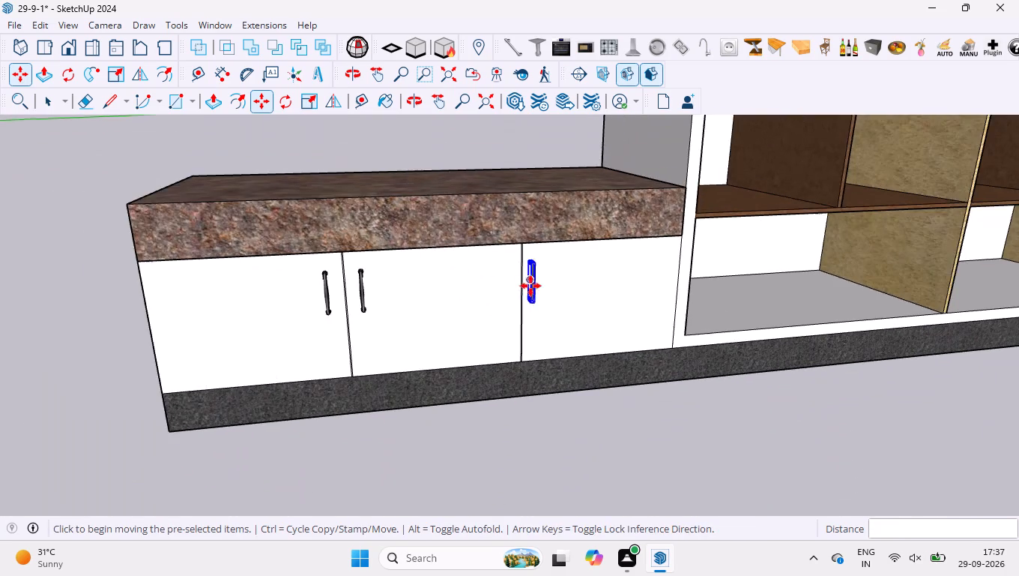
pyautogui.scroll(-3, 605, 407)
pyautogui.press('space')
pyautogui.click(381, 460)
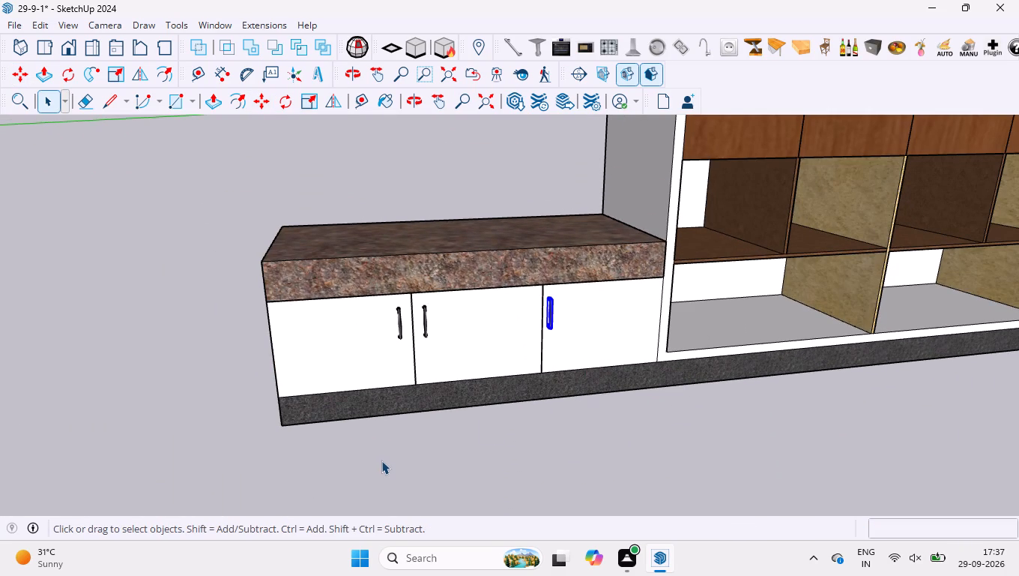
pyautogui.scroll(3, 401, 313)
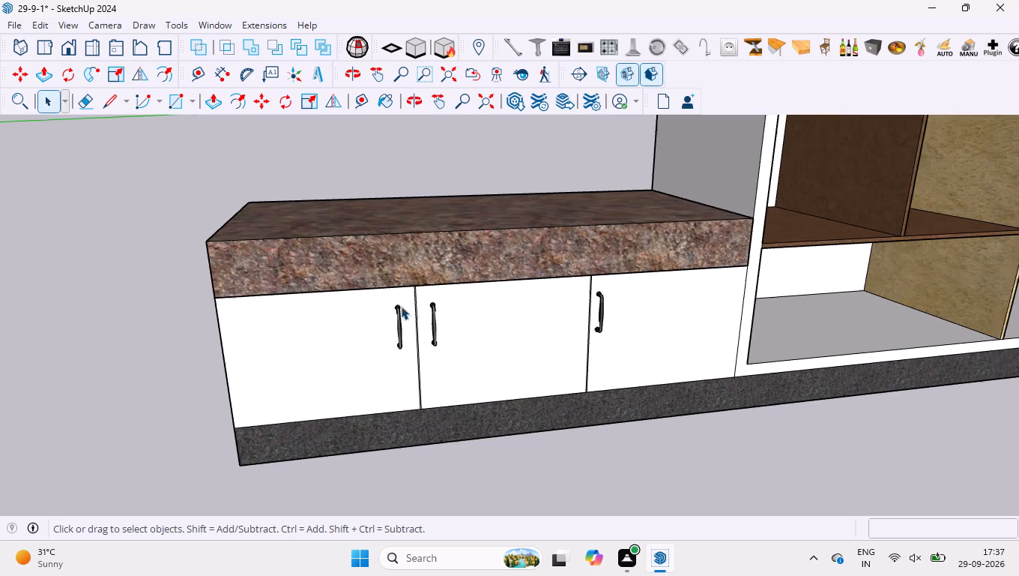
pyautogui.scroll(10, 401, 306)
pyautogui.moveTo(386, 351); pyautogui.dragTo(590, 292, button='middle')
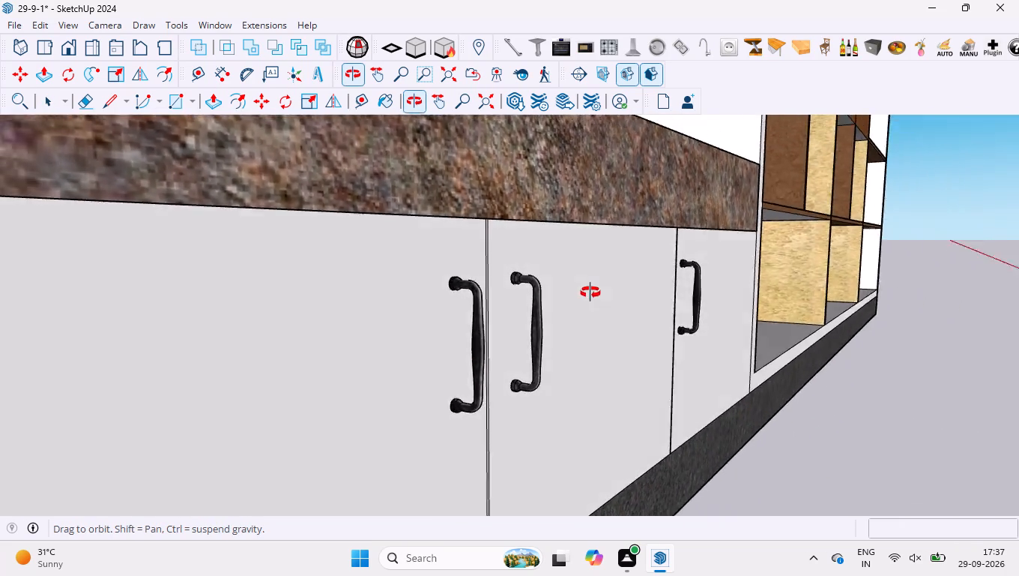
# Delete the spare dimensioned panel standing beside the wardrobe, along with its leftover width dimension.
pyautogui.moveTo(590, 292); pyautogui.dragTo(413, 317, button='middle')
pyautogui.scroll(-3, 414, 313)
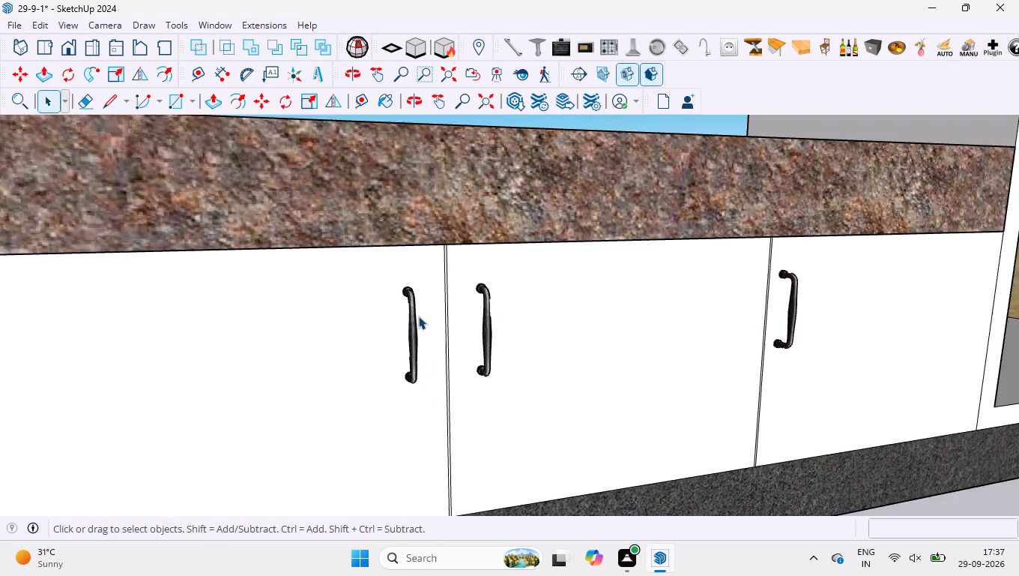
pyautogui.scroll(-20, 418, 316)
pyautogui.scroll(-8, 418, 316)
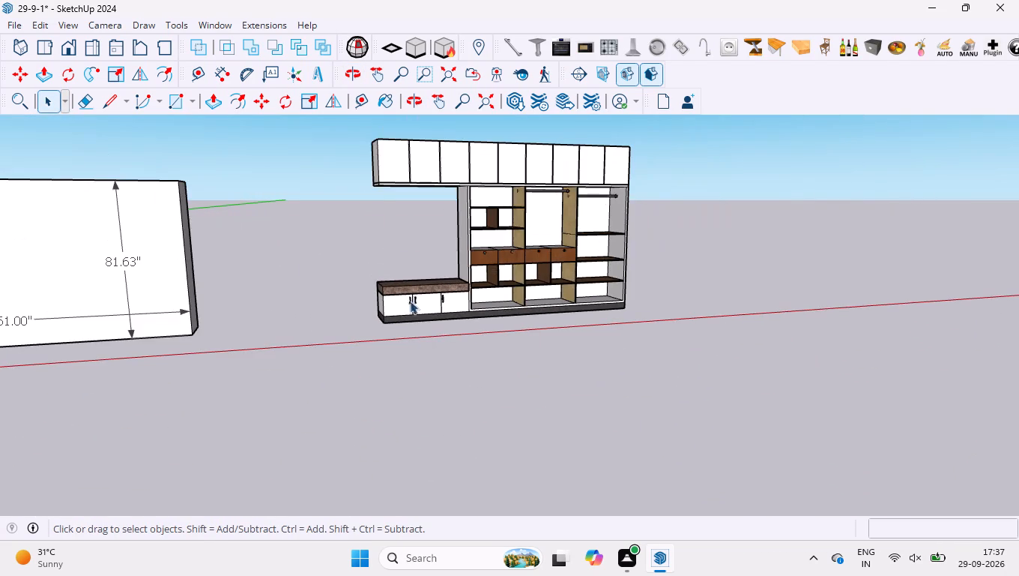
pyautogui.scroll(-4, 346, 254)
pyautogui.click(169, 285)
pyautogui.press('Delete')
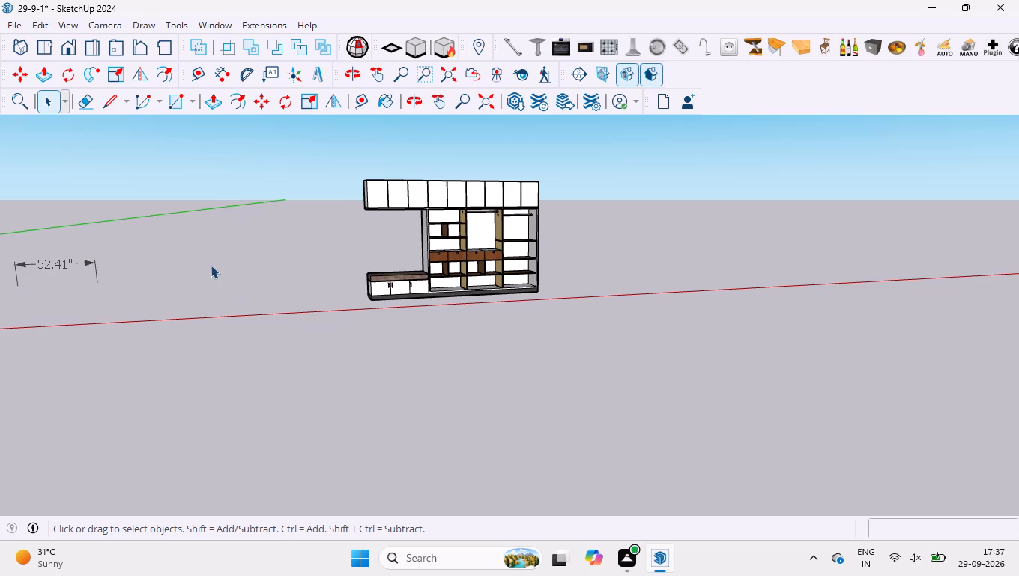
pyautogui.moveTo(137, 271); pyautogui.dragTo(73, 315)
pyautogui.press('Delete')
# Group the whole wardrobe with its low cabinet, handles and overhead cabinet into a single group.
pyautogui.scroll(-5, 410, 205)
pyautogui.scroll(-4, 704, 463)
pyautogui.scroll(3, 196, 320)
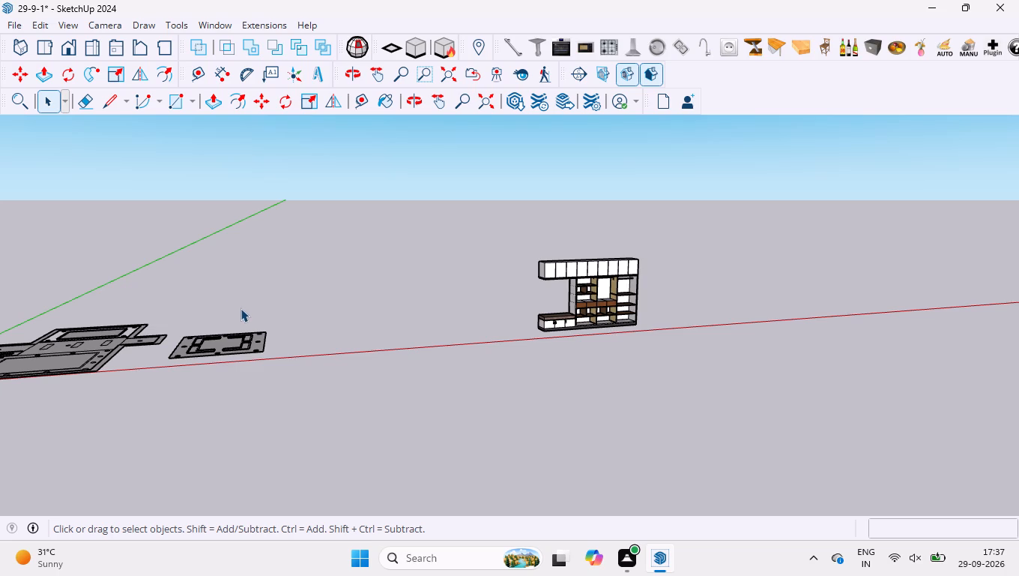
pyautogui.scroll(6, 636, 299)
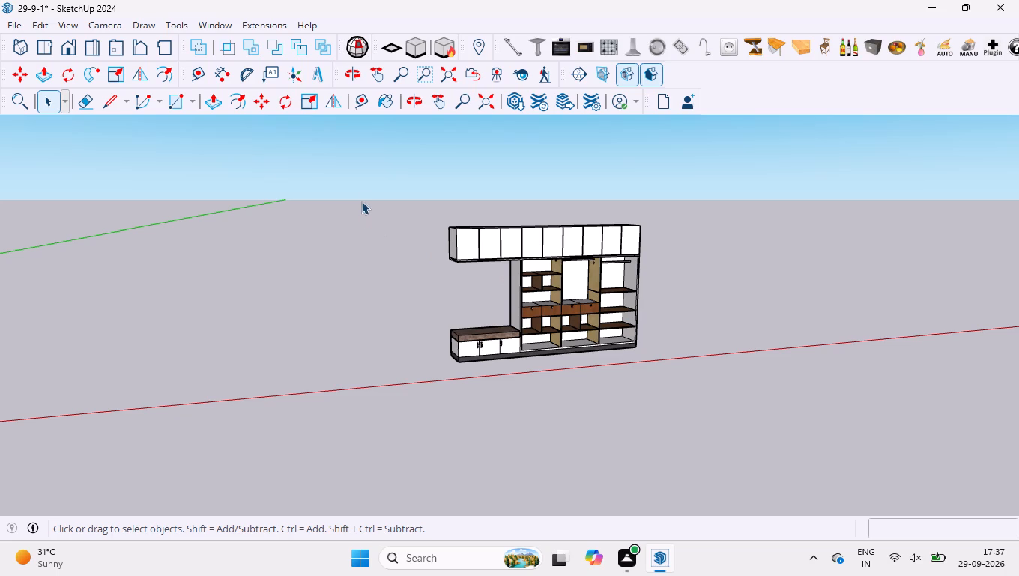
pyautogui.click(543, 250)
pyautogui.click(549, 275)
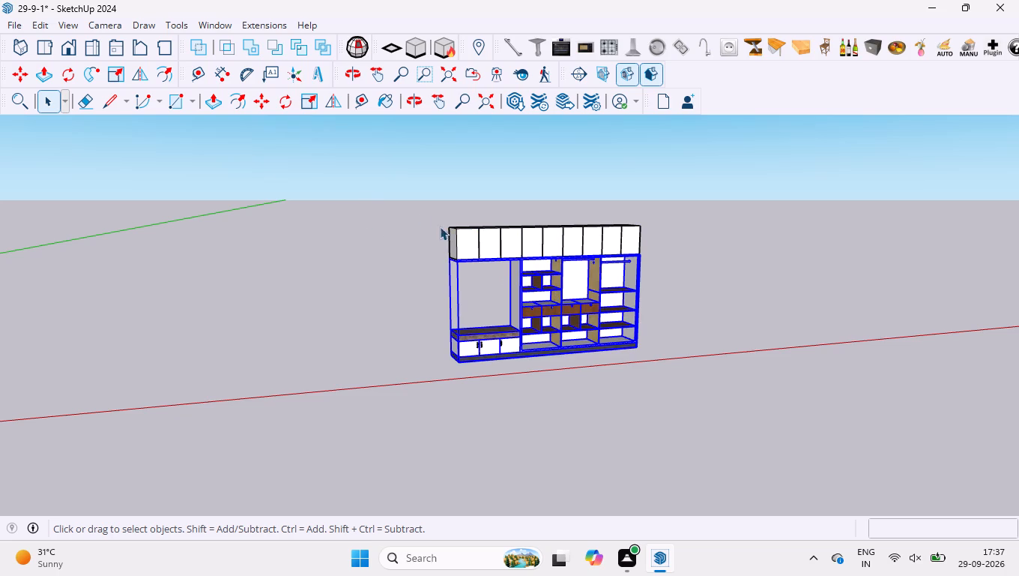
pyautogui.moveTo(370, 187); pyautogui.dragTo(895, 453)
pyautogui.rightClick(559, 262)
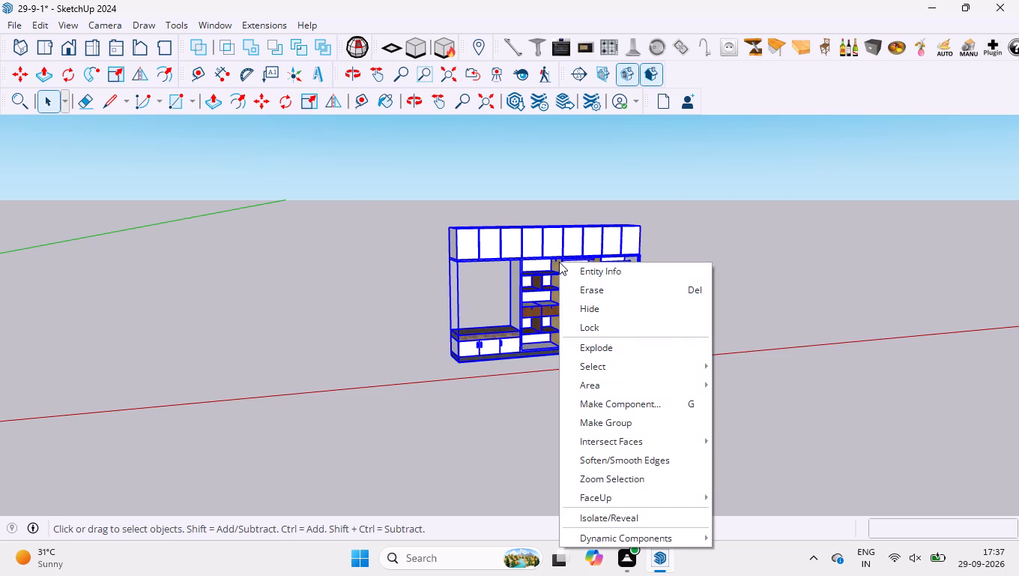
pyautogui.click(599, 423)
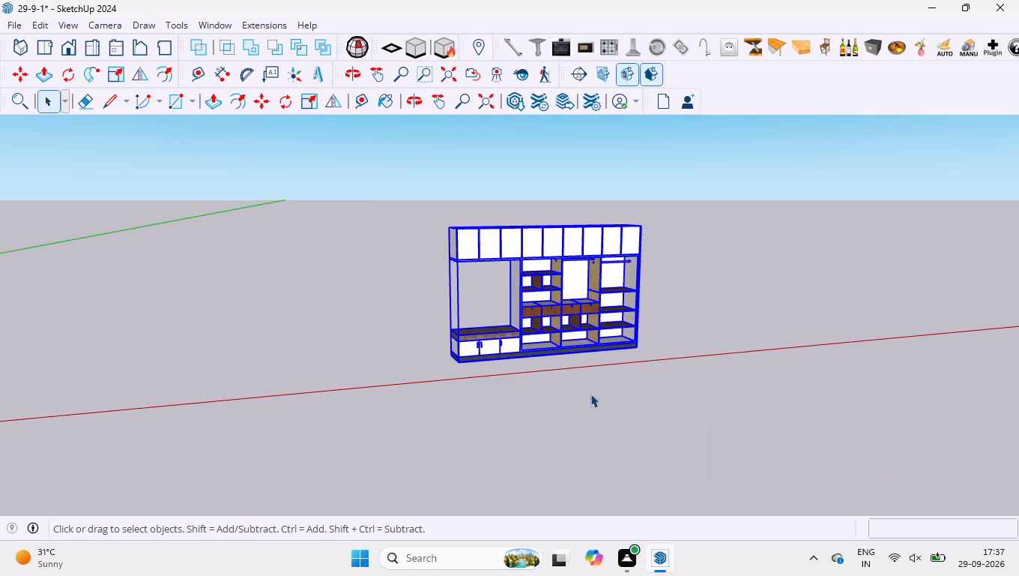
# Move the wardrobe group about 350 inches along the red axis towards the flat plan layouts.
pyautogui.press('m')
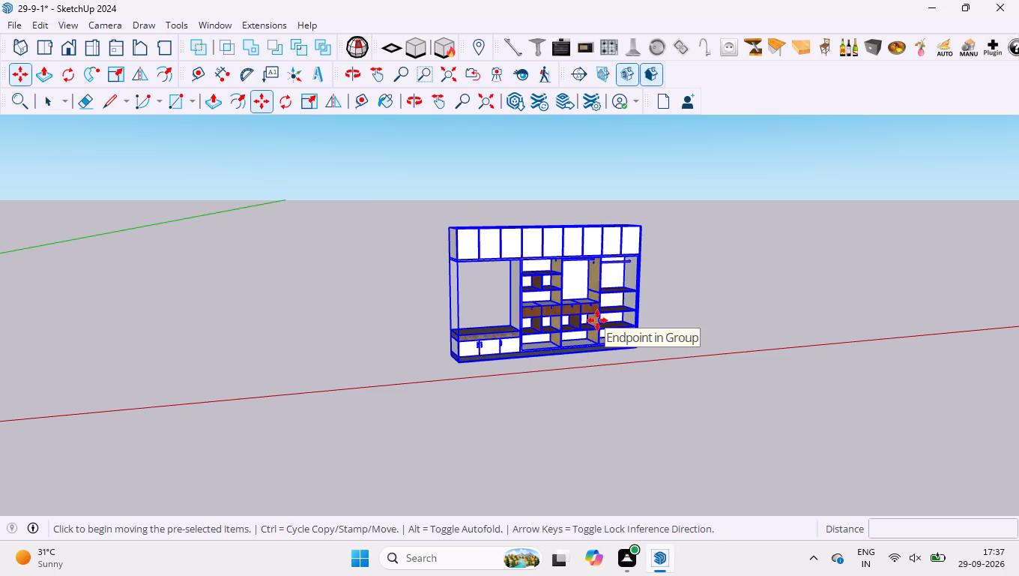
pyautogui.click(640, 346)
pyautogui.scroll(-4, 618, 360)
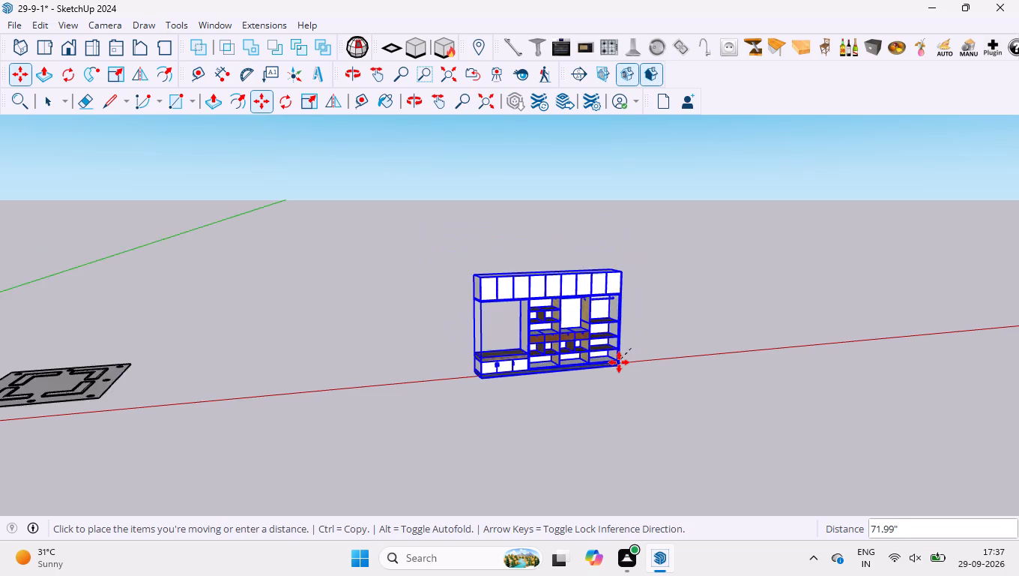
pyautogui.scroll(-4, 619, 362)
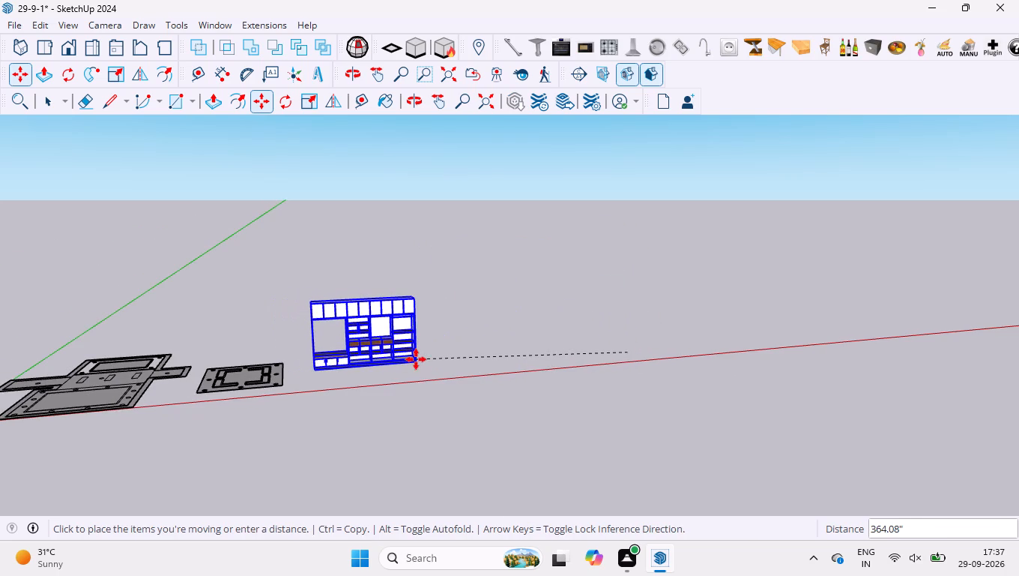
pyautogui.press('Right')
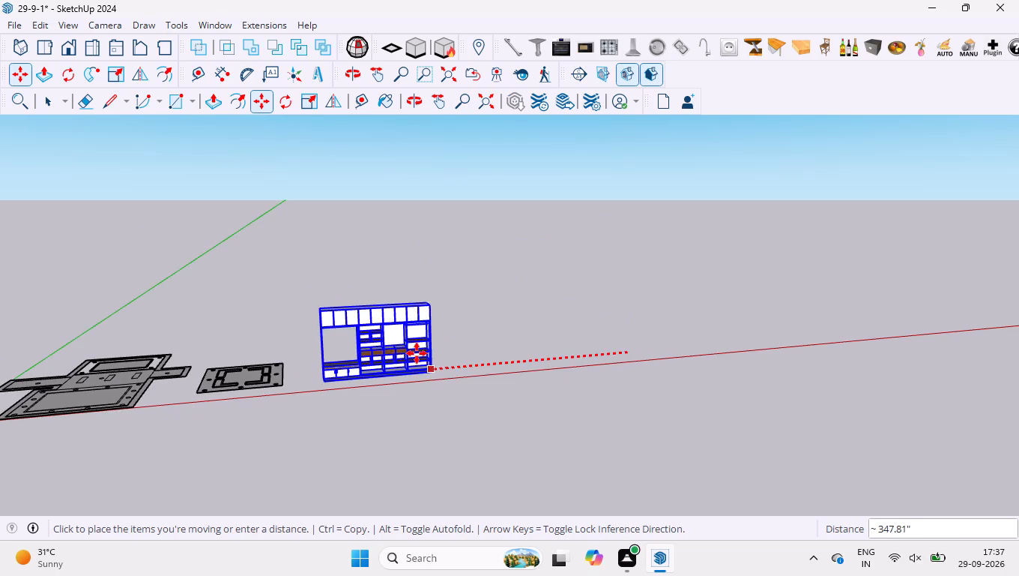
pyautogui.click(417, 360)
pyautogui.press('space')
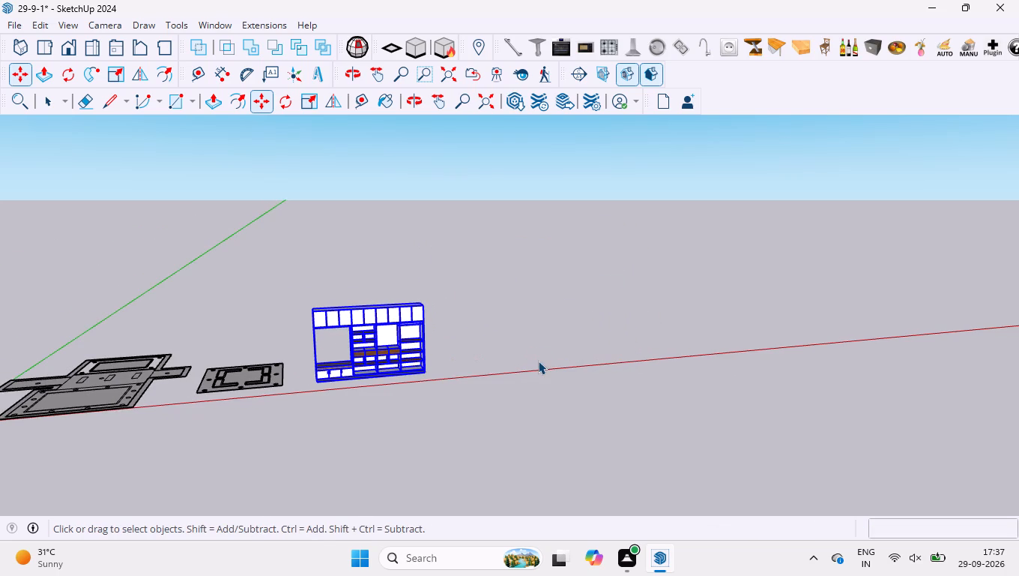
pyautogui.click(538, 360)
# Examine the drawer knobs, marble drawer tops and shelves from close up, and the wardrobe as a whole.
pyautogui.scroll(3, 381, 354)
pyautogui.scroll(-3, 376, 346)
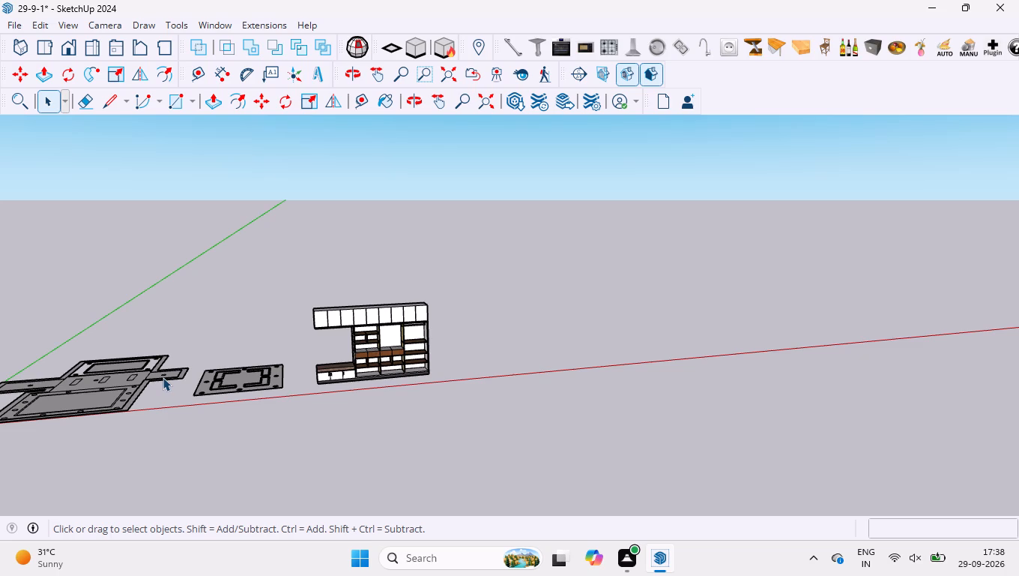
pyautogui.scroll(10, 439, 352)
pyautogui.scroll(-1, 409, 349)
pyautogui.scroll(-1, 338, 400)
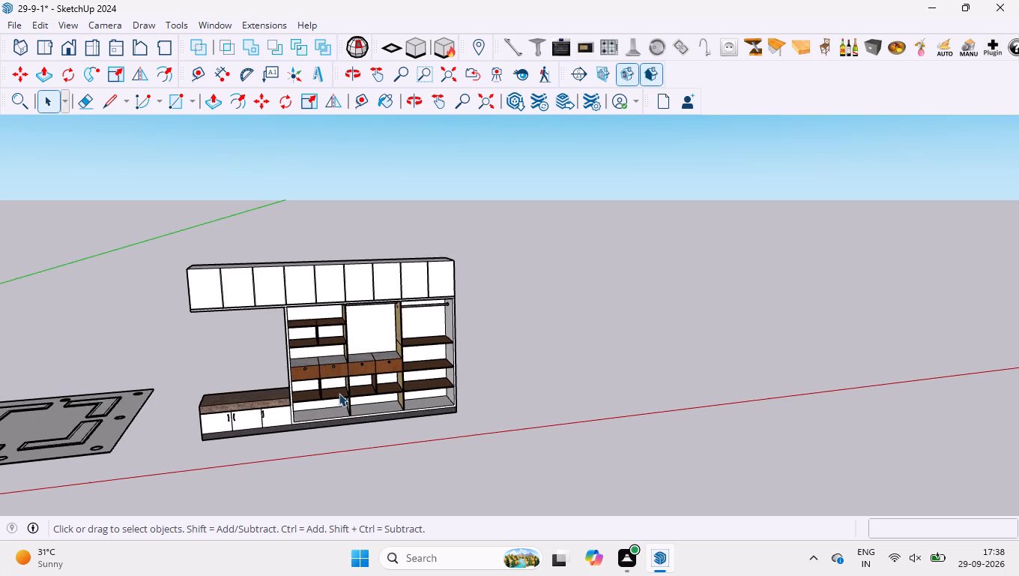
pyautogui.scroll(20, 359, 349)
pyautogui.scroll(3, 359, 349)
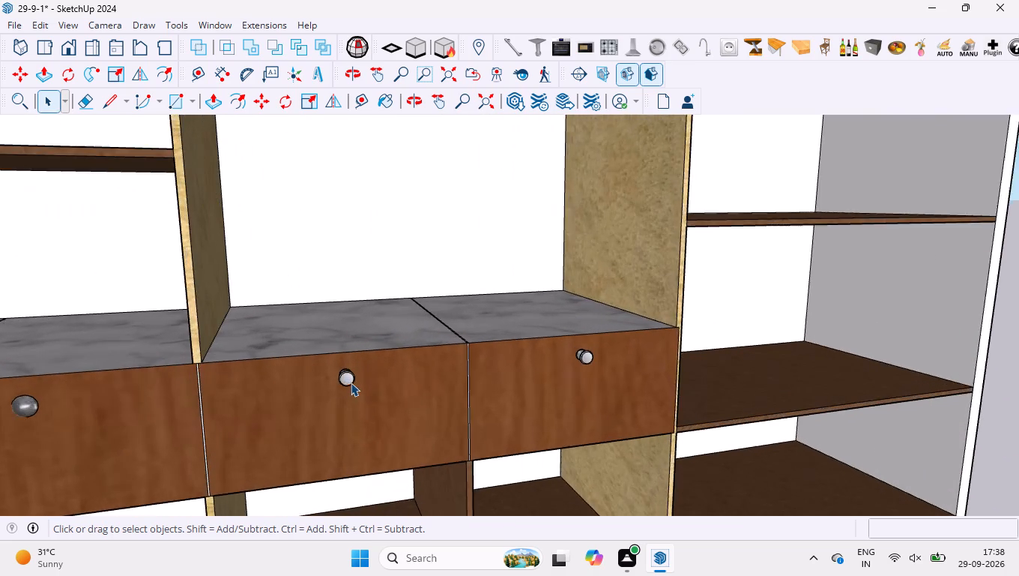
pyautogui.scroll(16, 351, 384)
pyautogui.moveTo(349, 373); pyautogui.dragTo(349, 402, button='middle')
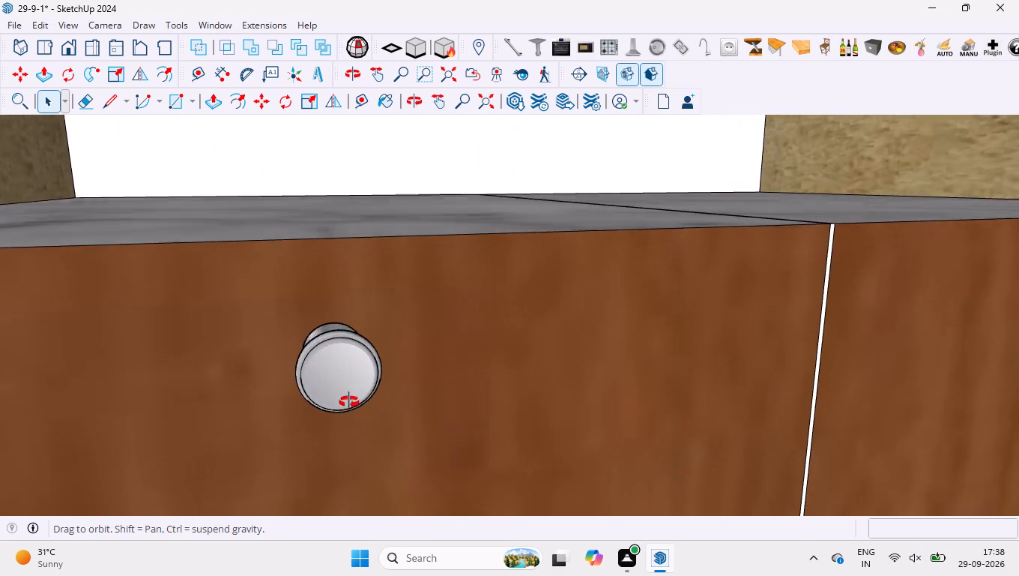
pyautogui.moveTo(349, 402); pyautogui.dragTo(381, 566, button='middle')
pyautogui.scroll(1, 282, 346)
pyautogui.scroll(-3, 321, 343)
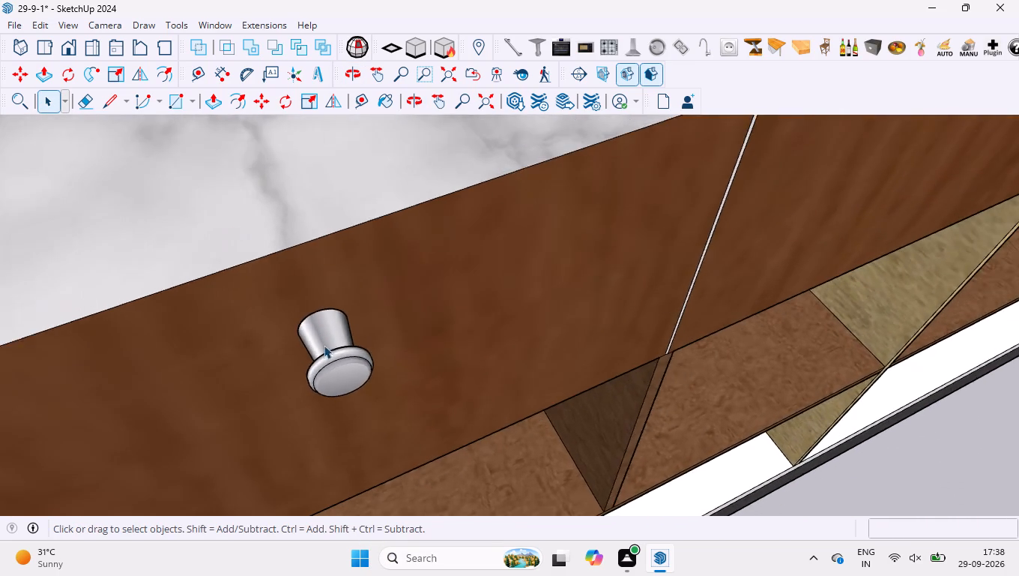
pyautogui.scroll(-5, 324, 345)
pyautogui.scroll(-18, 326, 349)
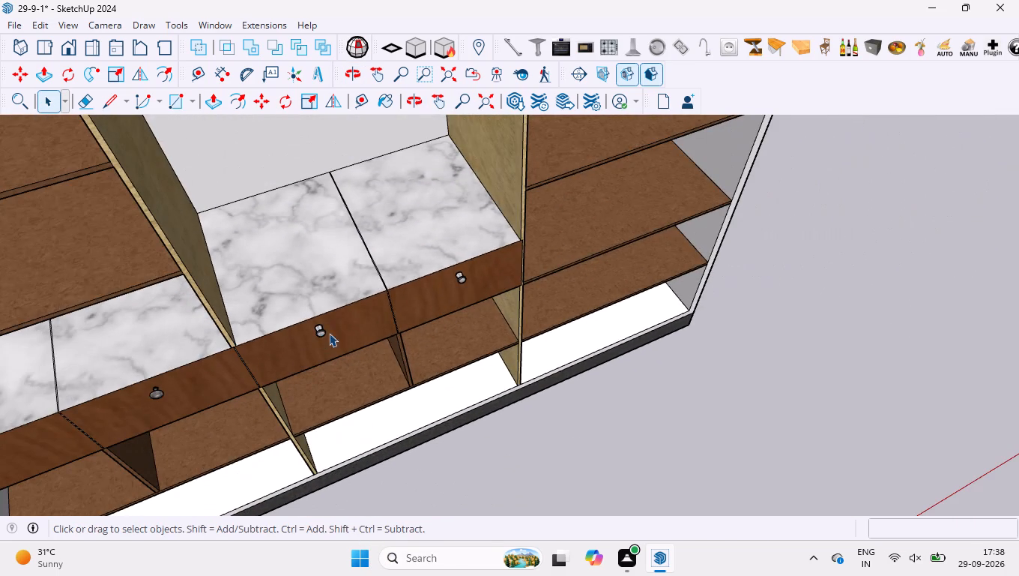
pyautogui.scroll(-9, 373, 314)
pyautogui.moveTo(336, 368); pyautogui.dragTo(312, 276, button='middle')
pyautogui.scroll(-3, 338, 343)
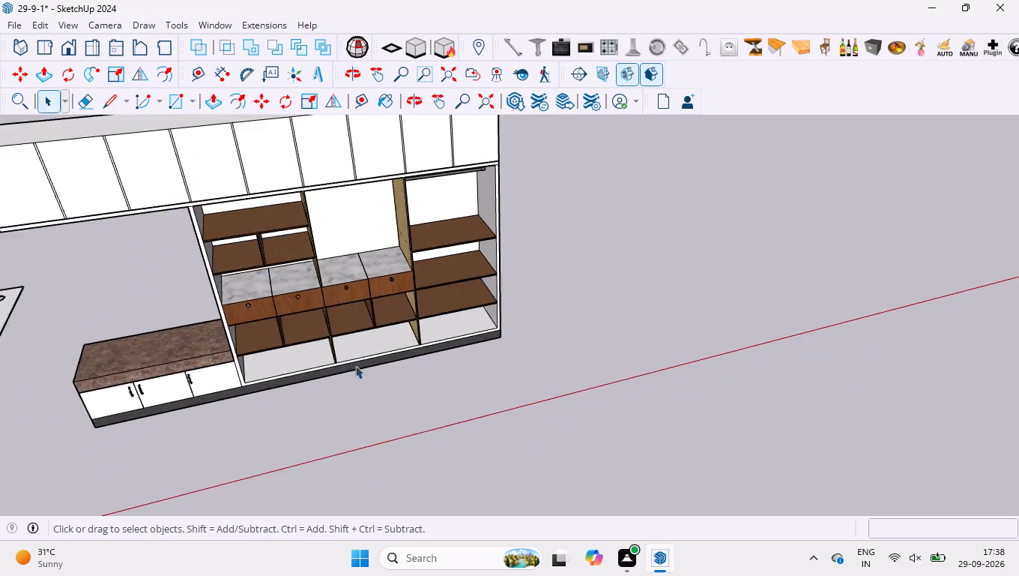
pyautogui.scroll(-5, 355, 365)
pyautogui.moveTo(340, 341); pyautogui.dragTo(379, 273, button='middle')
pyautogui.scroll(2, 285, 285)
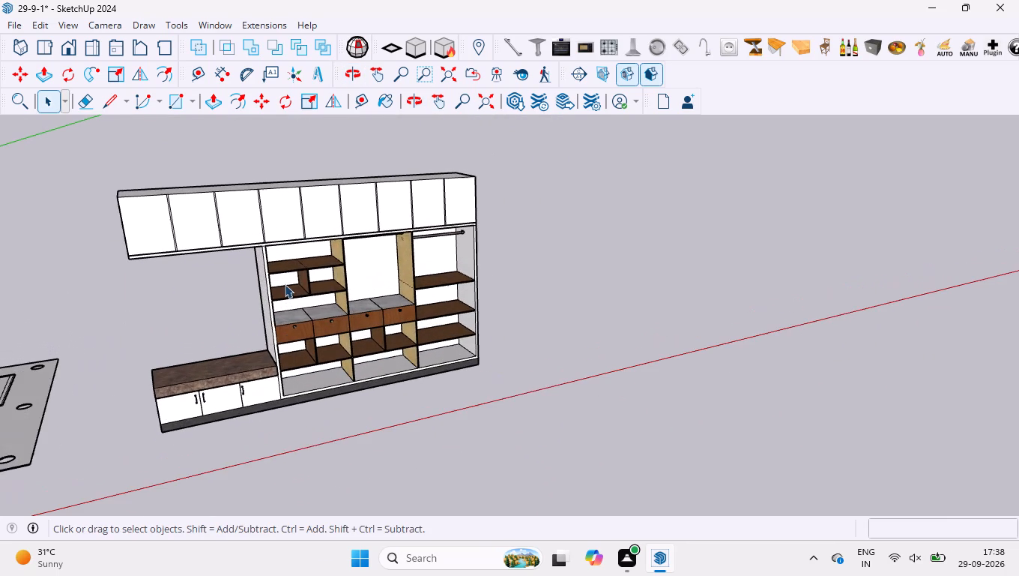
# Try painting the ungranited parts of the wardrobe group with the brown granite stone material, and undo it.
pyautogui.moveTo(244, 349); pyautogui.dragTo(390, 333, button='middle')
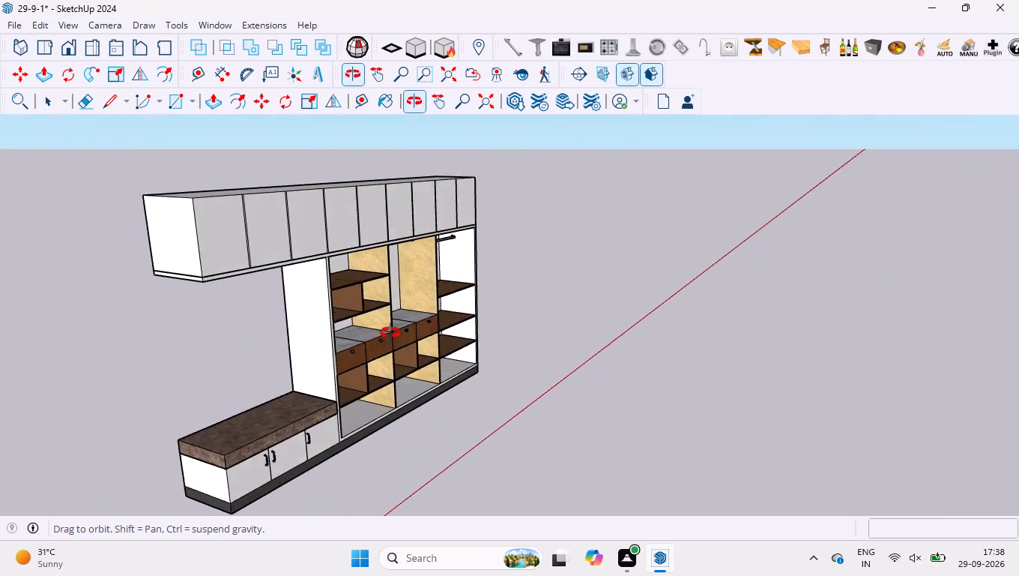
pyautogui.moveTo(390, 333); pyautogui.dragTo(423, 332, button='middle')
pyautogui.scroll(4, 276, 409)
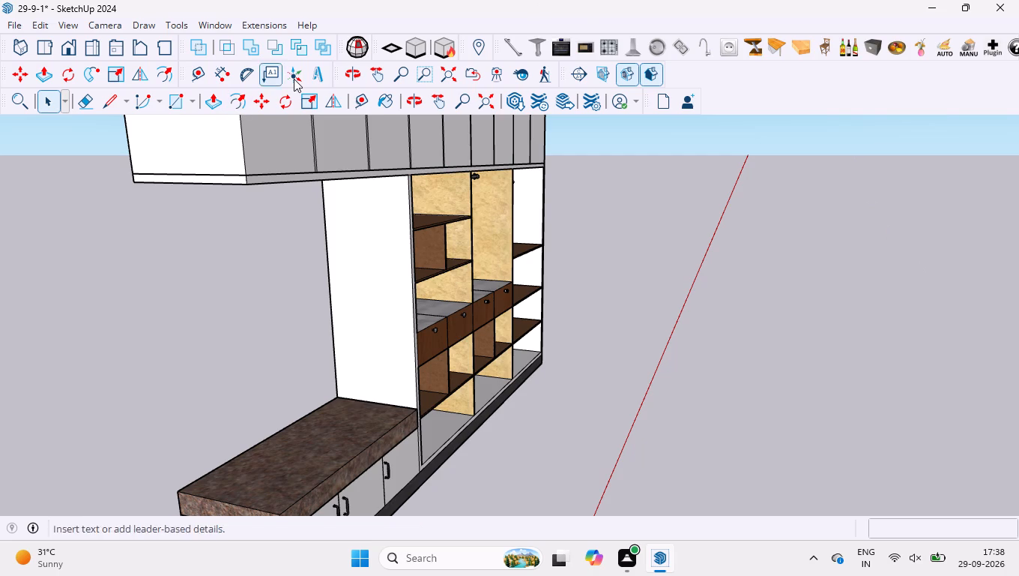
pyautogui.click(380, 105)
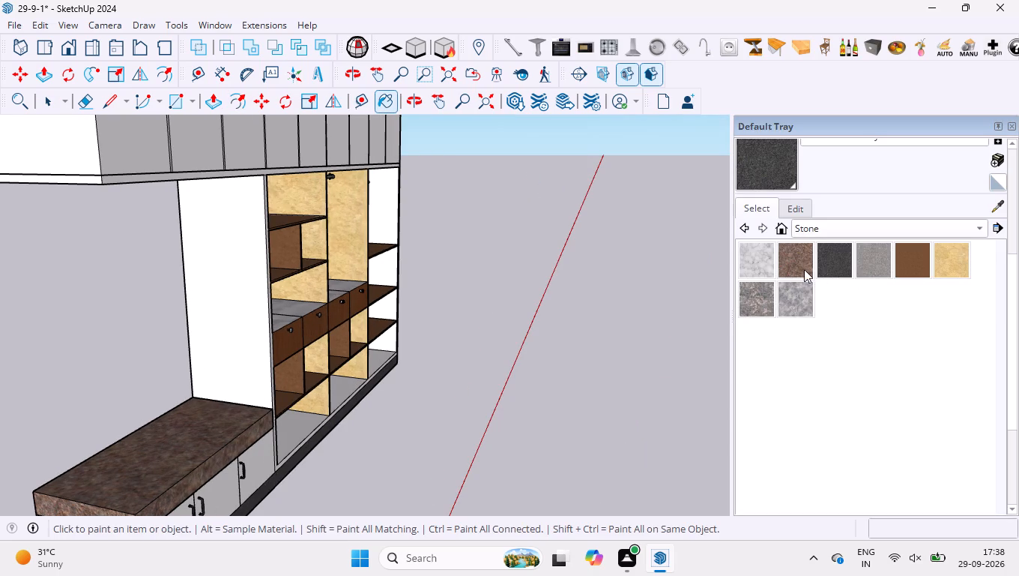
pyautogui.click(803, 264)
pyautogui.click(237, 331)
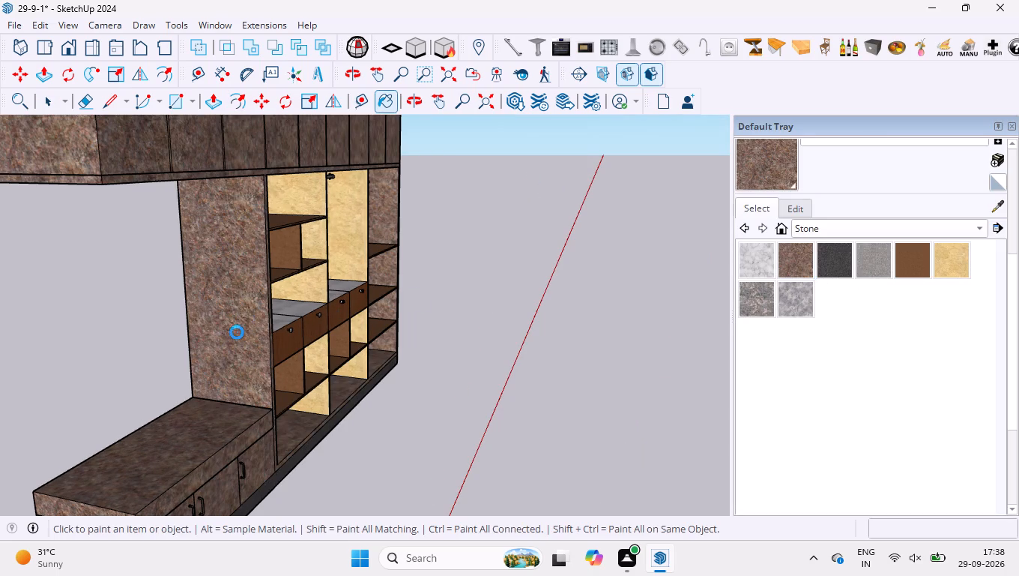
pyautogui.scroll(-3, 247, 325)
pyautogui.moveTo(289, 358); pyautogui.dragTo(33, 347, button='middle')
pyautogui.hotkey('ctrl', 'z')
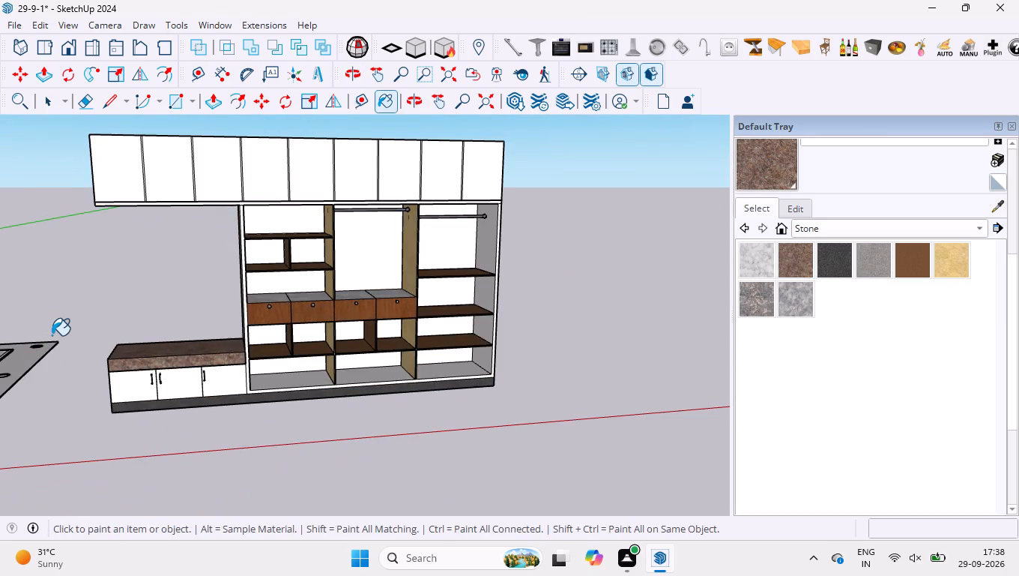
# Open the nested wardrobe group for editing and paint the tall side panel's outer face above the countertop with brown granite.
pyautogui.press('space')
pyautogui.click(274, 230)
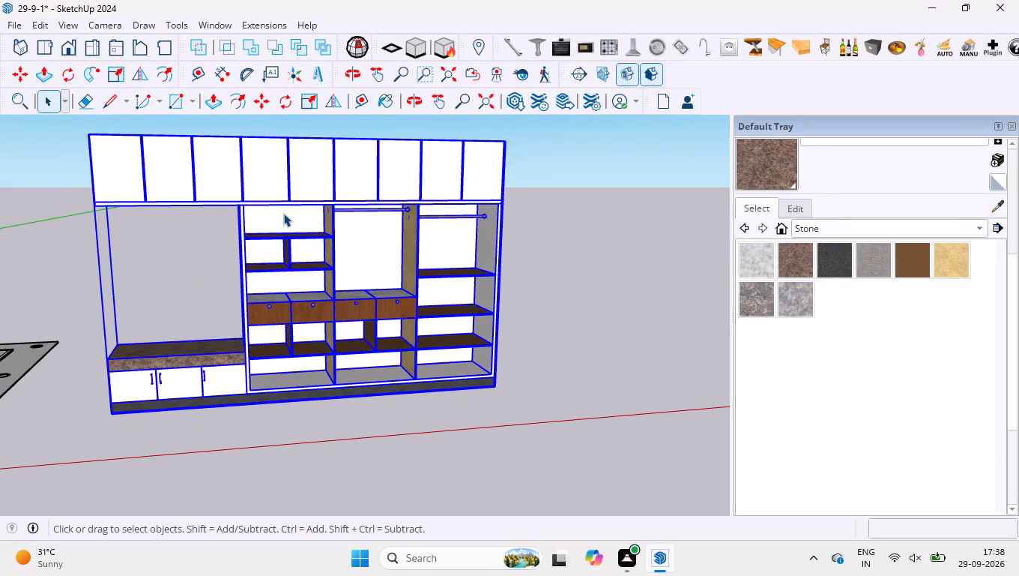
pyautogui.doubleClick(283, 214)
pyautogui.click(273, 229)
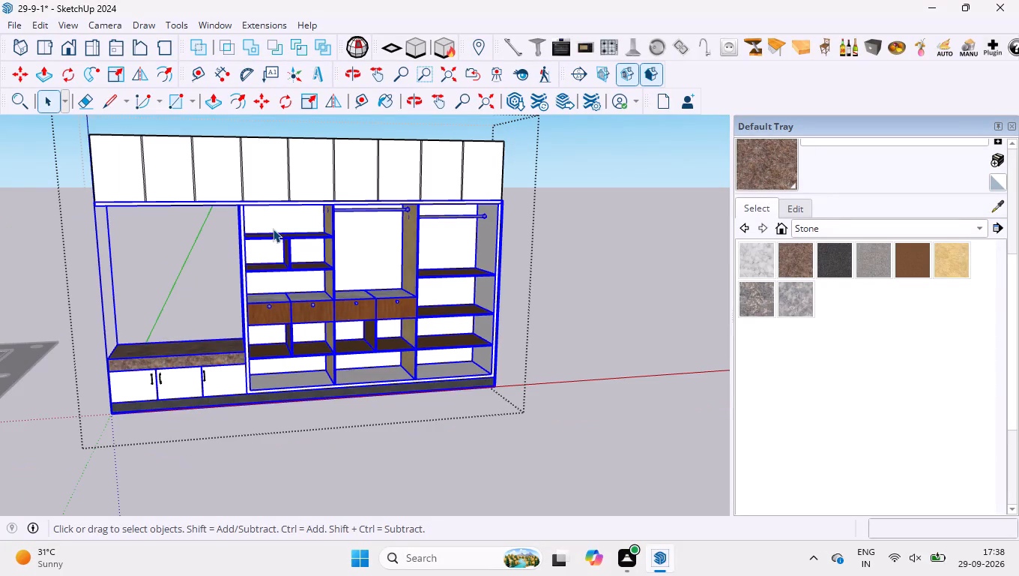
pyautogui.doubleClick(274, 220)
pyautogui.moveTo(239, 244); pyautogui.dragTo(463, 279, button='middle')
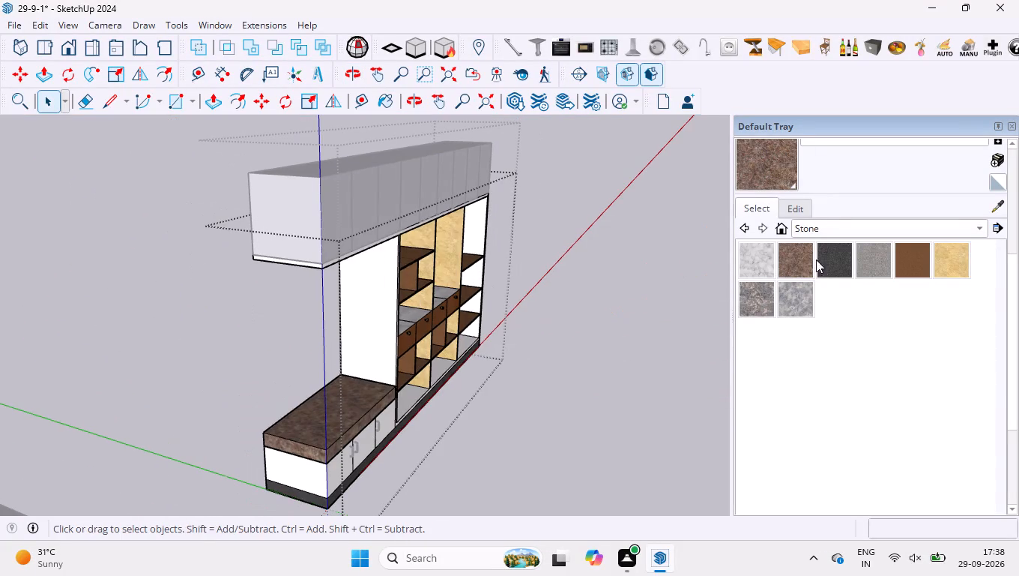
pyautogui.click(796, 262)
pyautogui.click(372, 316)
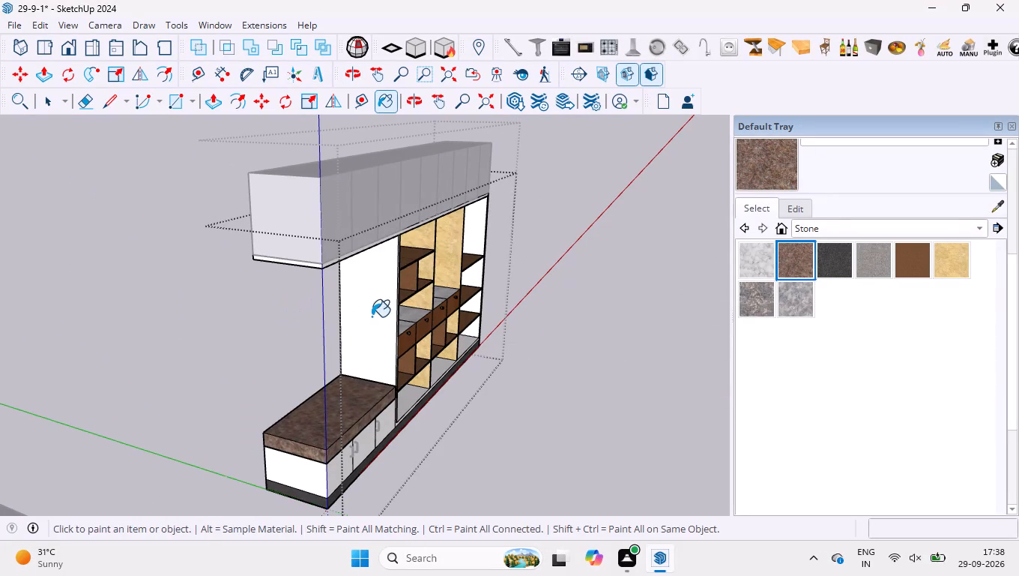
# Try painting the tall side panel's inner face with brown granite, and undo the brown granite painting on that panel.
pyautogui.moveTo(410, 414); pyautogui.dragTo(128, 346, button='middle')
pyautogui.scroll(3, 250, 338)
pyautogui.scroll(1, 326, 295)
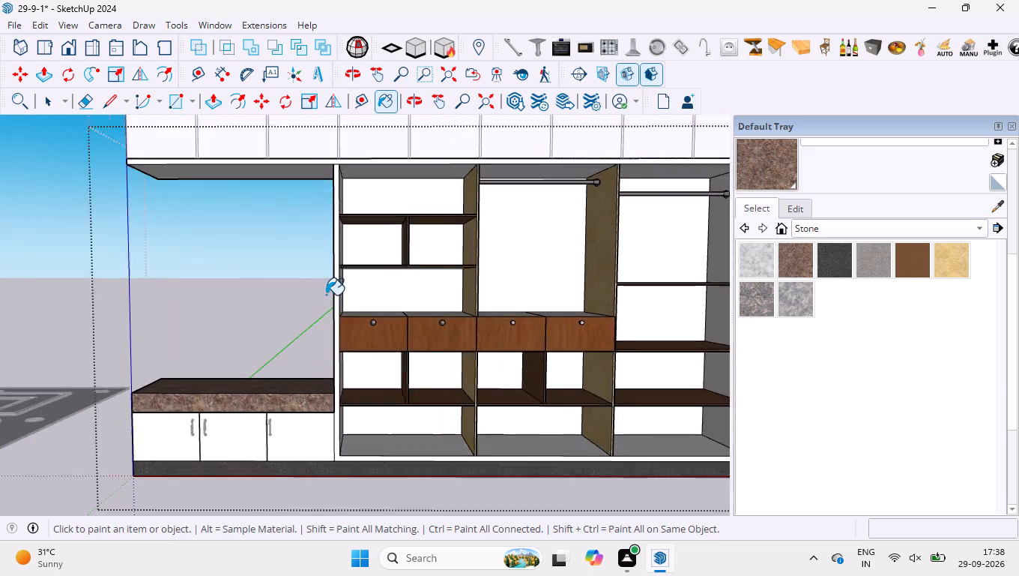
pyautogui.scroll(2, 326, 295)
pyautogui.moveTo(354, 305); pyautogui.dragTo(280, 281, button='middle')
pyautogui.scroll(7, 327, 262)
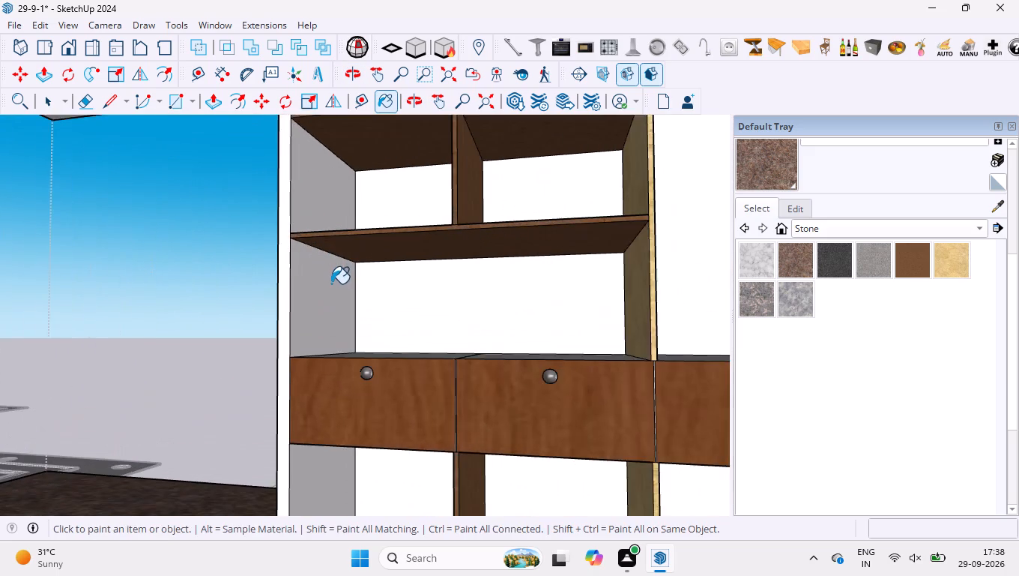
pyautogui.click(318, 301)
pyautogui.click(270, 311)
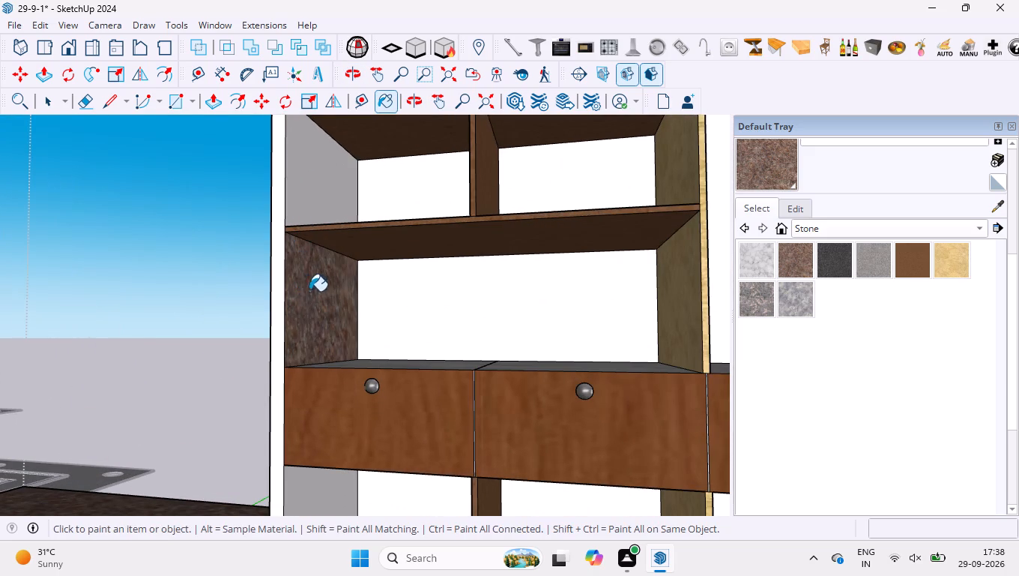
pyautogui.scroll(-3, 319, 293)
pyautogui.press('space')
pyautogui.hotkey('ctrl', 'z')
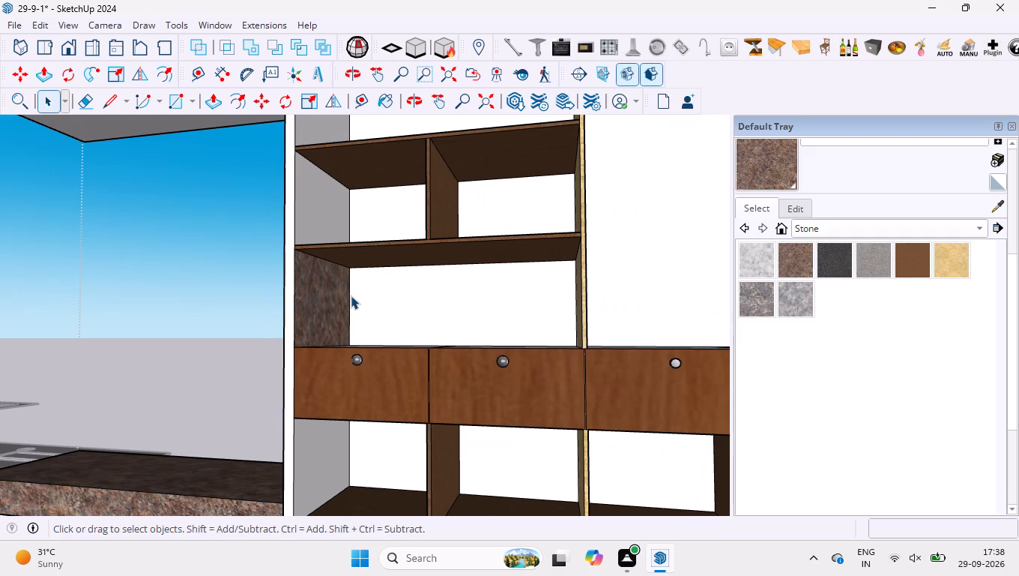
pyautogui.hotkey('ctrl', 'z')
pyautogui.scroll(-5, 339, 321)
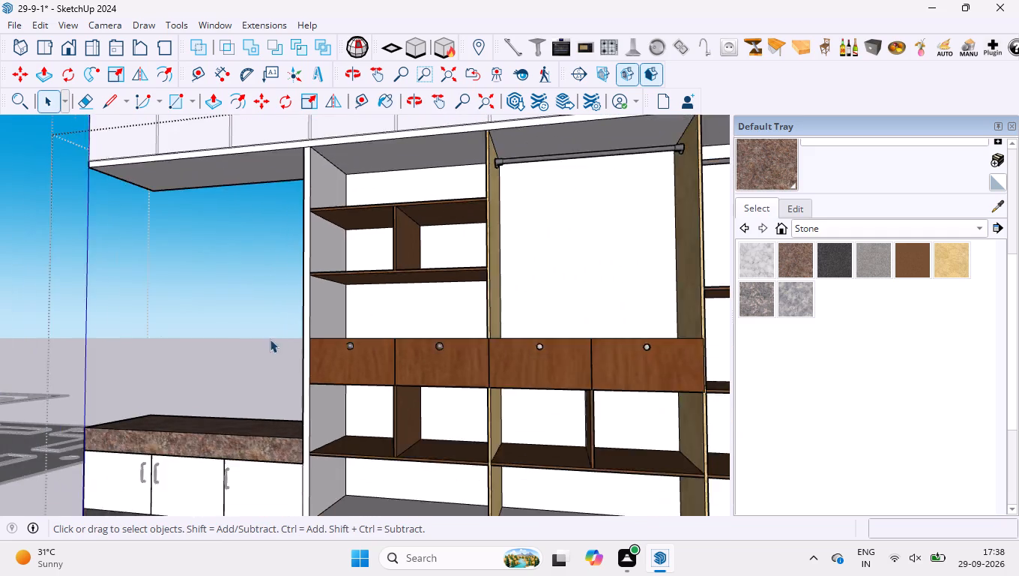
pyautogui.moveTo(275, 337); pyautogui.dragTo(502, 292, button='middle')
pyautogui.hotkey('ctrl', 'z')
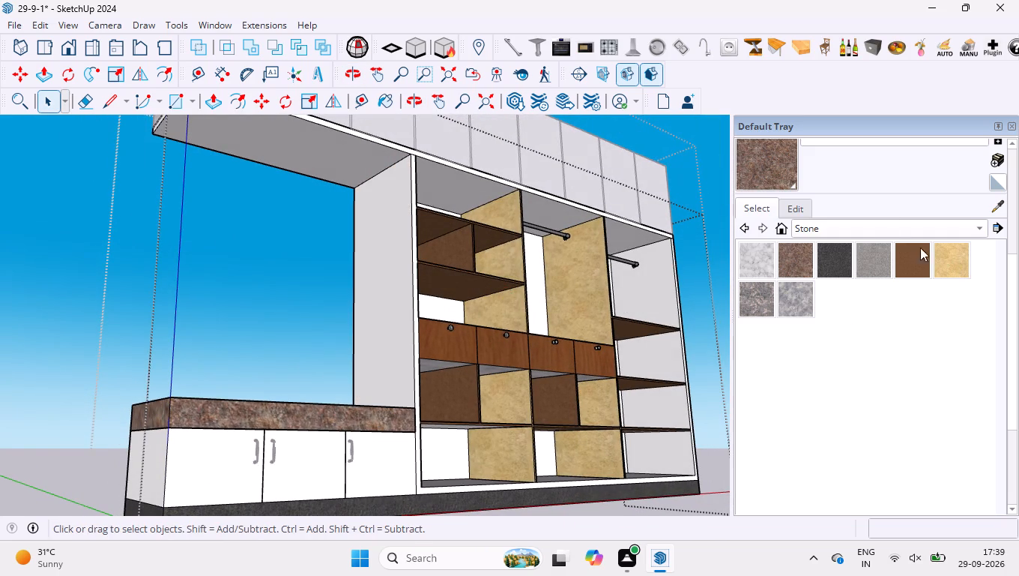
# Paint the tall side panel's outer face, the wardrobe frame's front edges and the strip below the overhead cabinets with yellow stone.
pyautogui.click(952, 274)
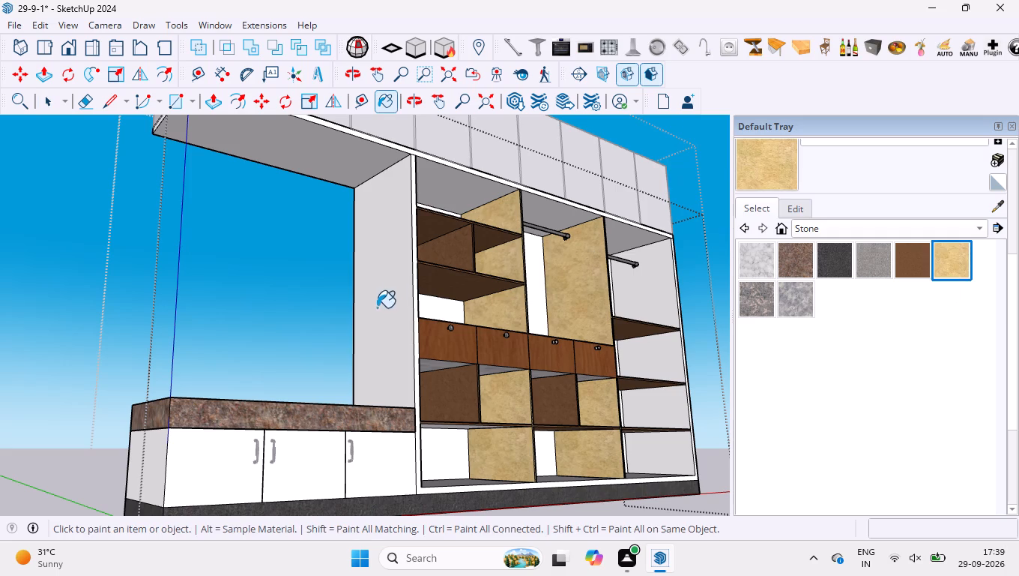
pyautogui.click(377, 307)
pyautogui.scroll(2, 414, 336)
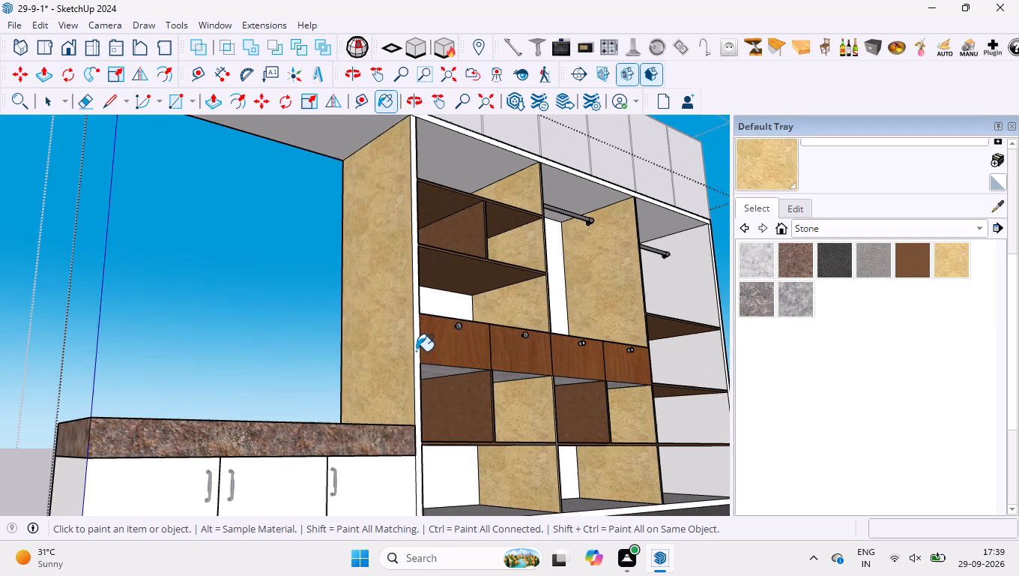
pyautogui.click(416, 351)
pyautogui.scroll(-4, 396, 306)
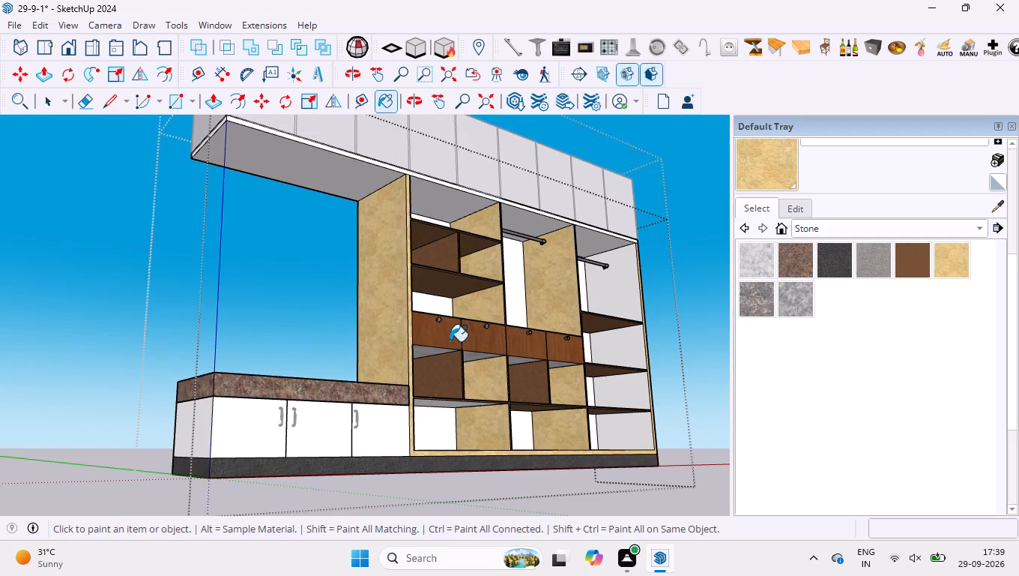
pyautogui.scroll(-3, 438, 333)
pyautogui.moveTo(474, 340); pyautogui.dragTo(316, 394, button='middle')
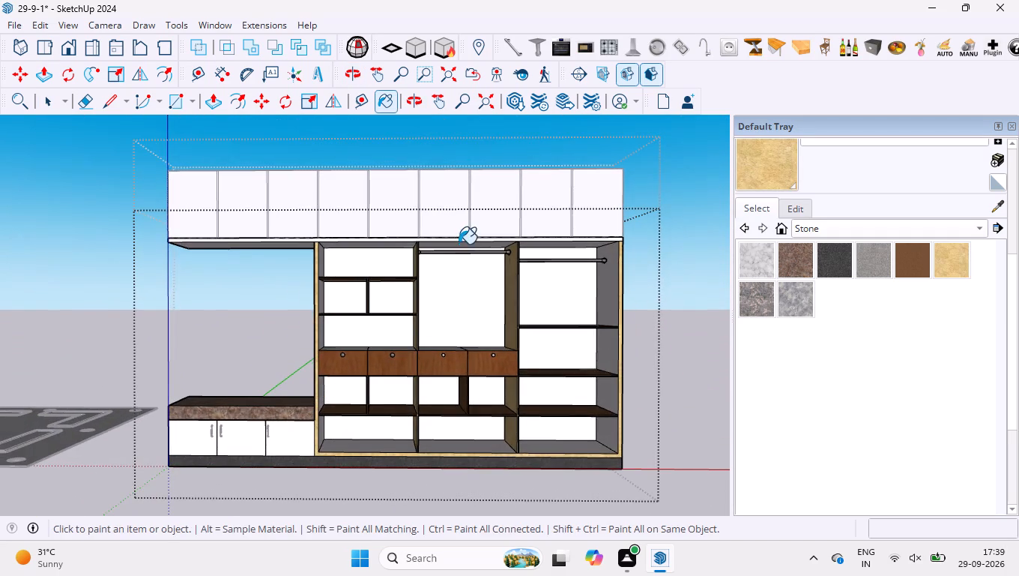
pyautogui.scroll(16, 459, 244)
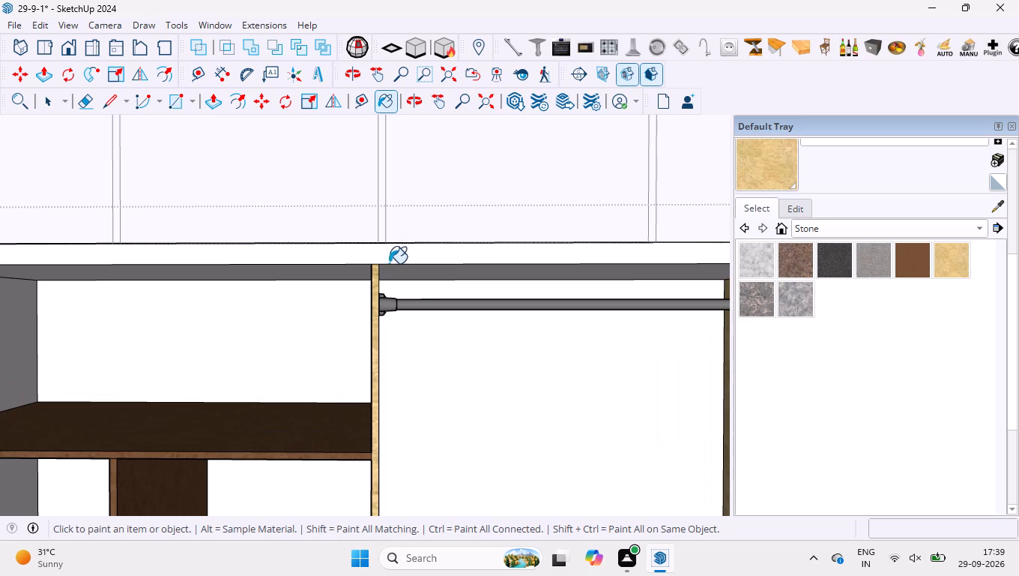
pyautogui.click(387, 262)
pyautogui.scroll(-15, 393, 247)
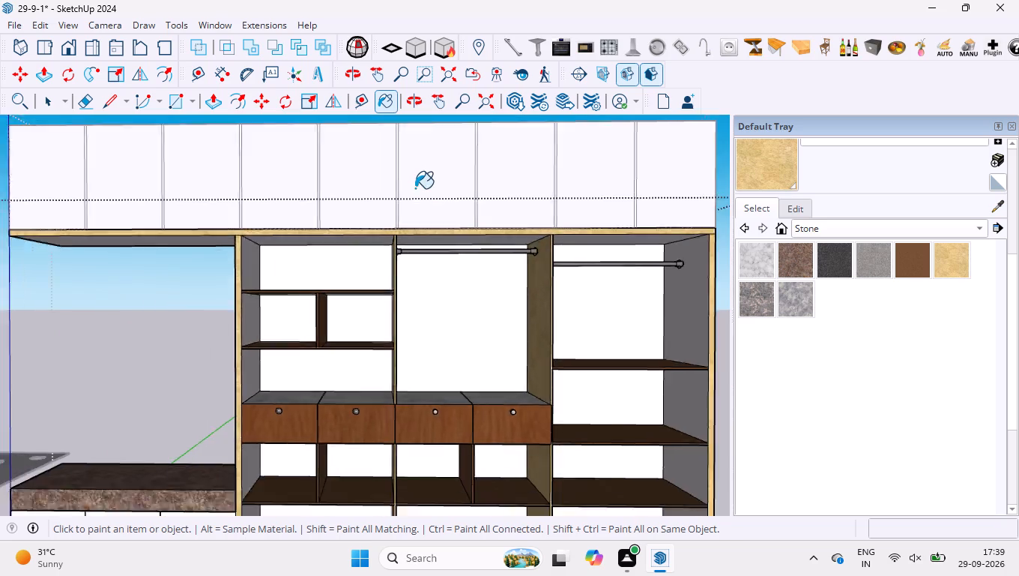
pyautogui.scroll(-1, 415, 188)
pyautogui.press('space')
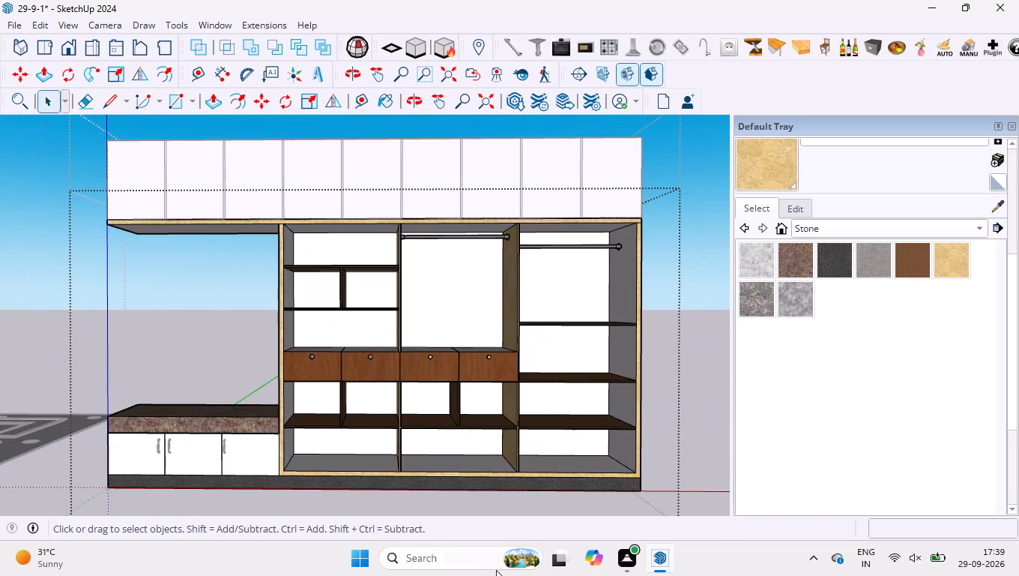
pyautogui.scroll(-5, 524, 523)
pyautogui.scroll(-4, 428, 292)
pyautogui.click(695, 305)
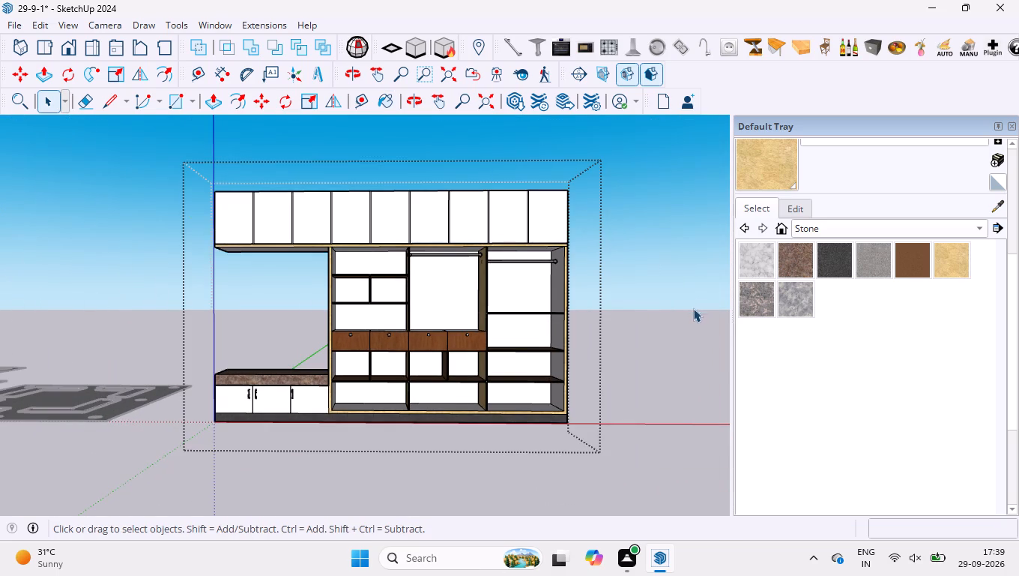
pyautogui.click(657, 304)
# Select the flat plan layouts beside the wardrobe and remove them from view.
pyautogui.scroll(-4, 379, 317)
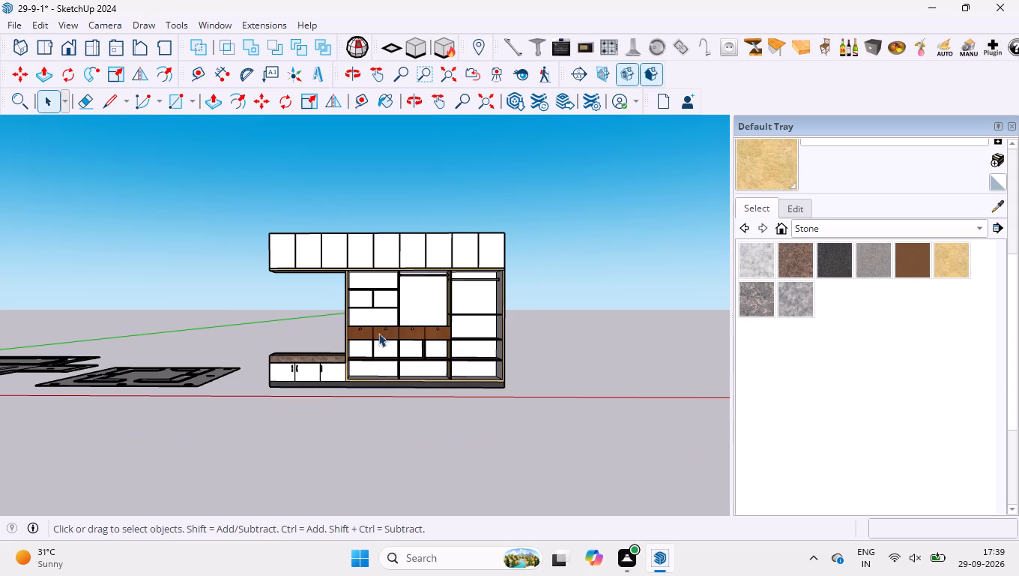
pyautogui.moveTo(181, 402); pyautogui.dragTo(50, 328)
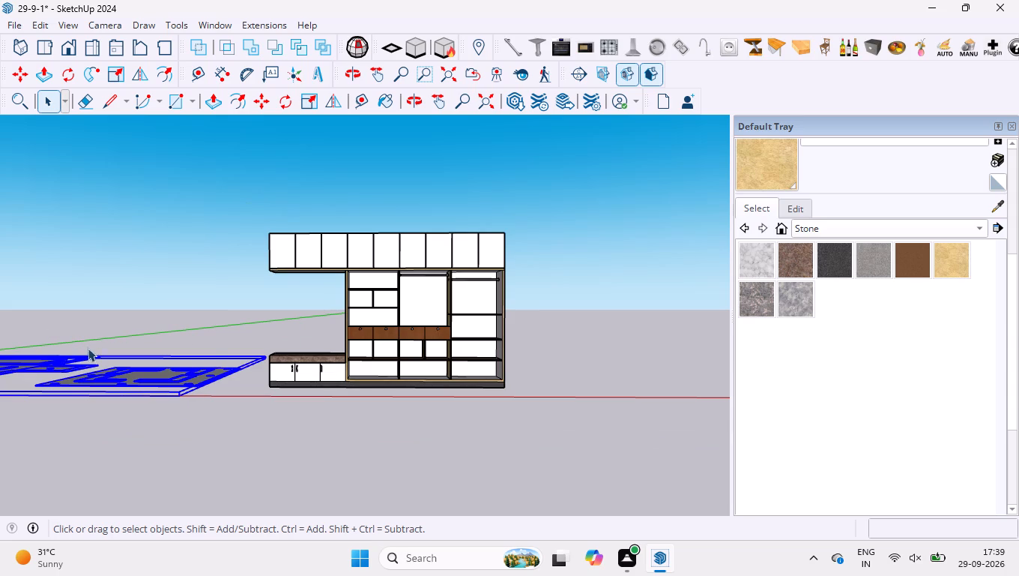
pyautogui.rightClick(85, 366)
pyautogui.click(125, 129)
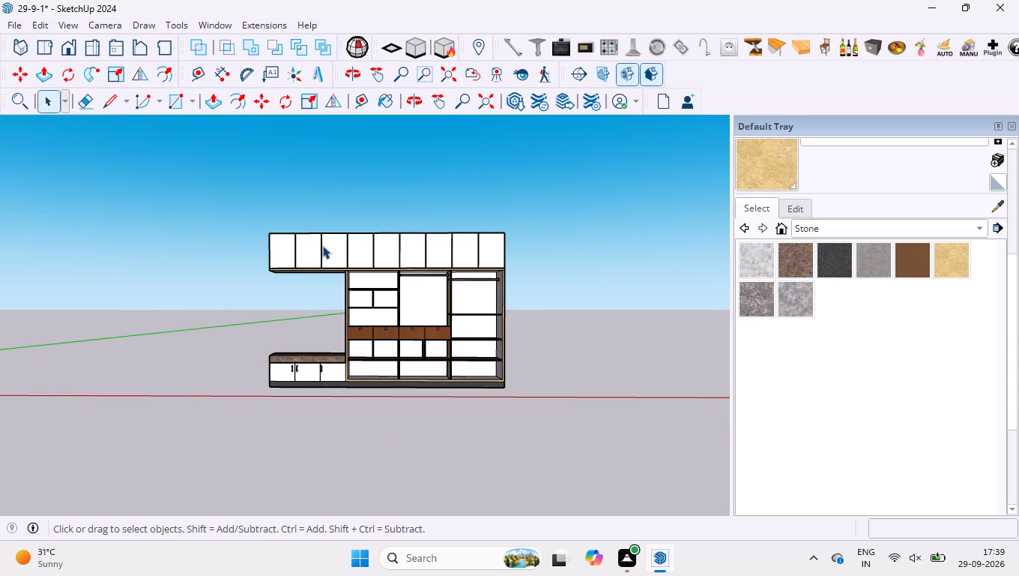
# Close the materials tray and take a screen snip of the whole wardrobe in isometric view.
pyautogui.scroll(2, 324, 244)
pyautogui.click(1015, 127)
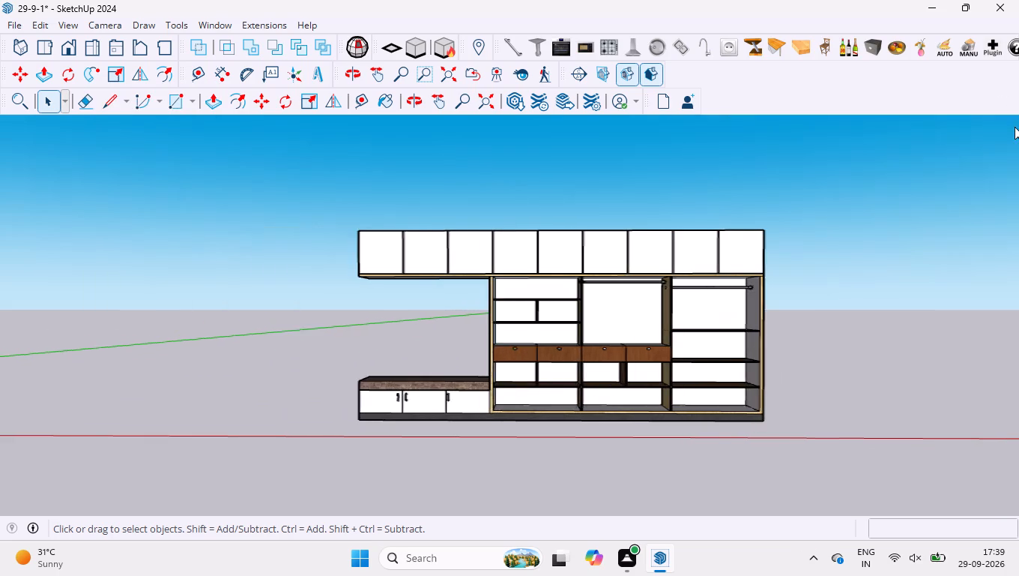
pyautogui.scroll(-3, 504, 287)
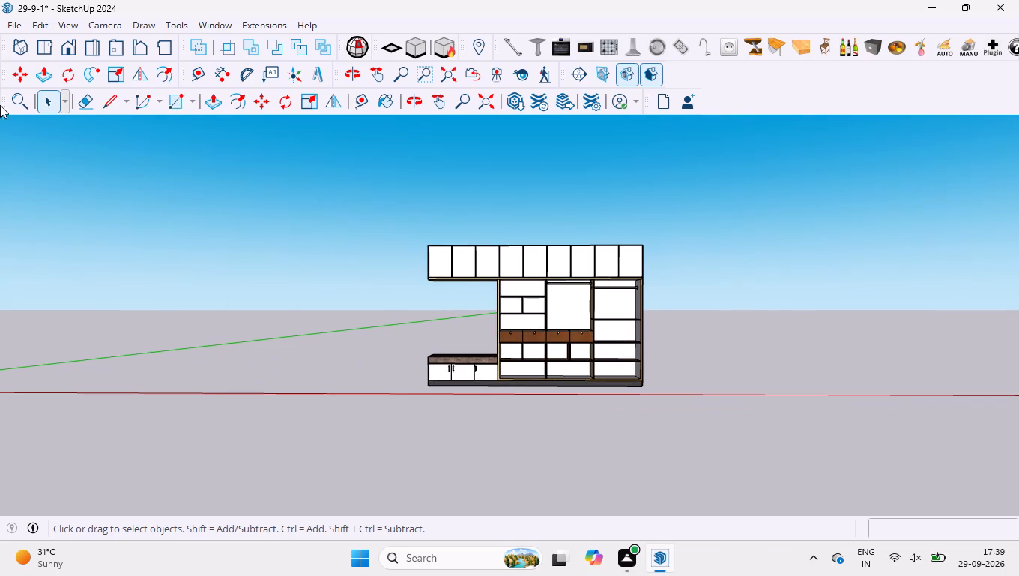
pyautogui.click(24, 53)
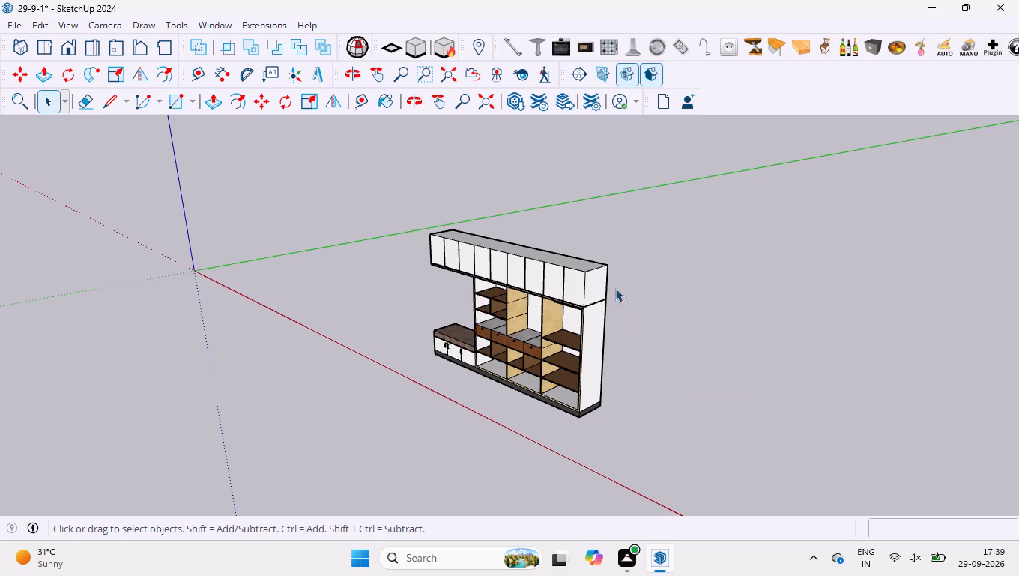
pyautogui.scroll(2, 722, 302)
pyautogui.scroll(2, 373, 297)
pyautogui.scroll(-1, 419, 288)
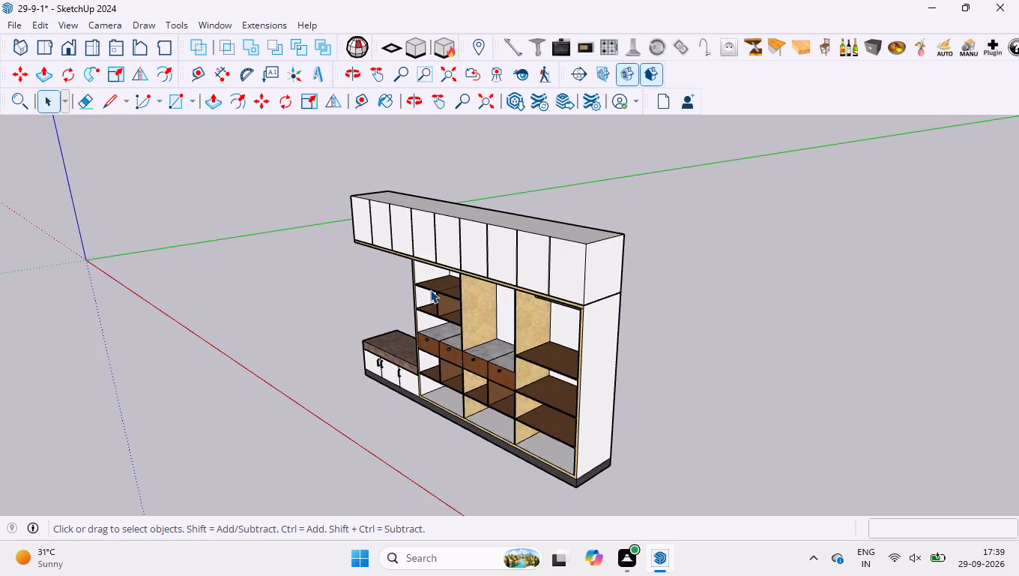
pyautogui.press('Print')
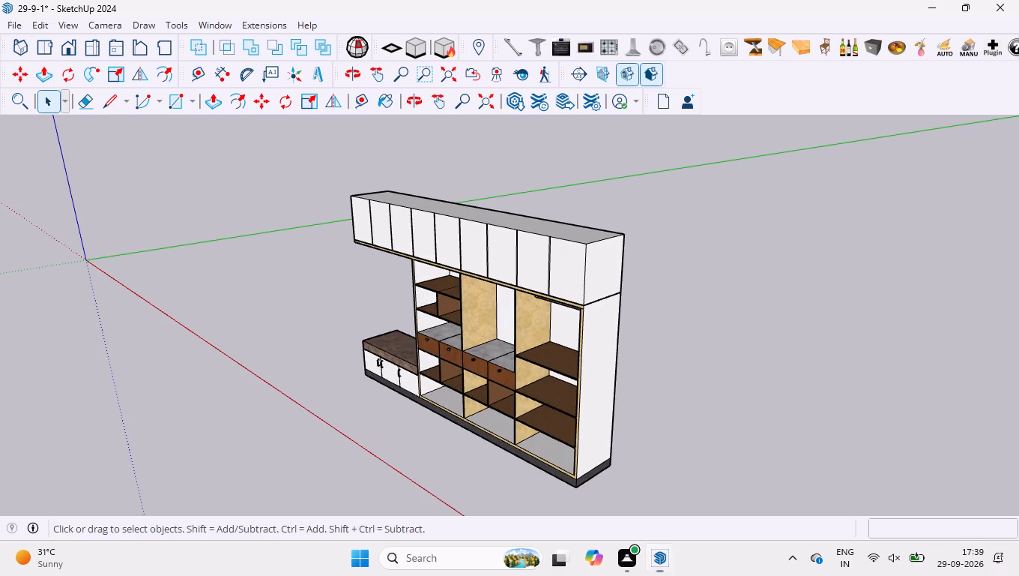
pyautogui.moveTo(273, 123); pyautogui.dragTo(621, 488)
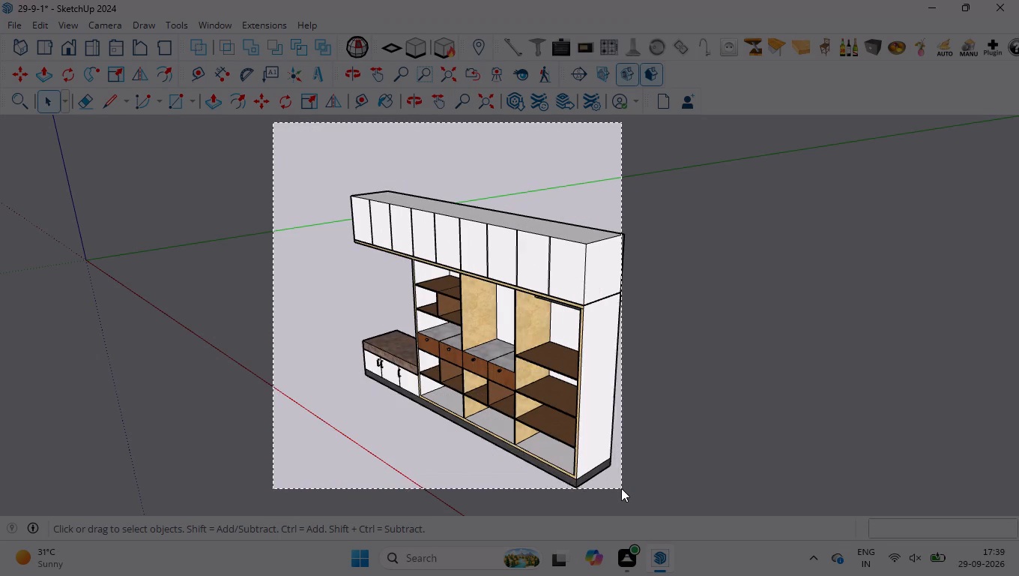
pyautogui.moveTo(621, 488); pyautogui.dragTo(624, 499)
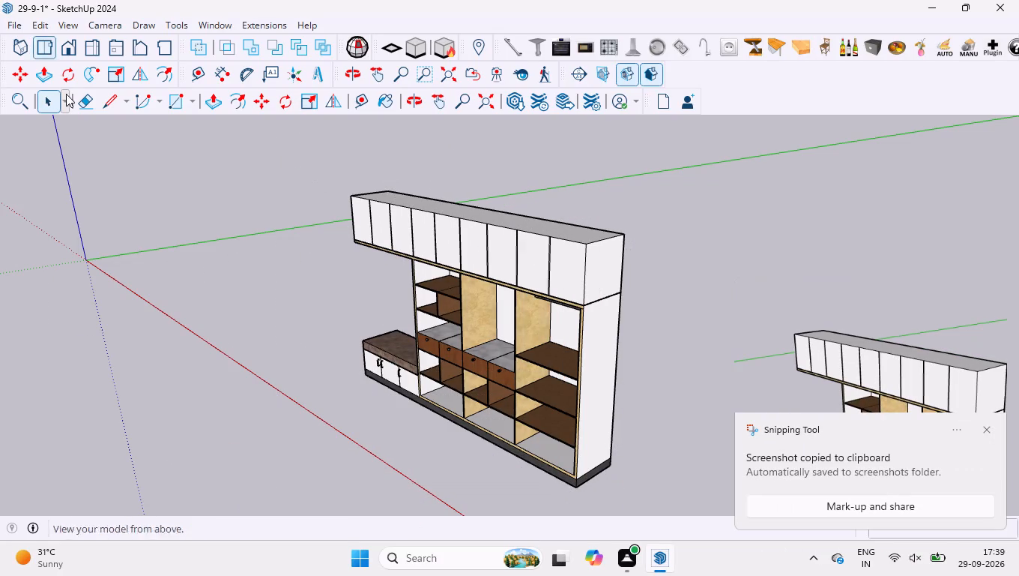
# Save the 29-9-1 model and dismiss the snip notification.
pyautogui.hotkey('ctrl', 's')
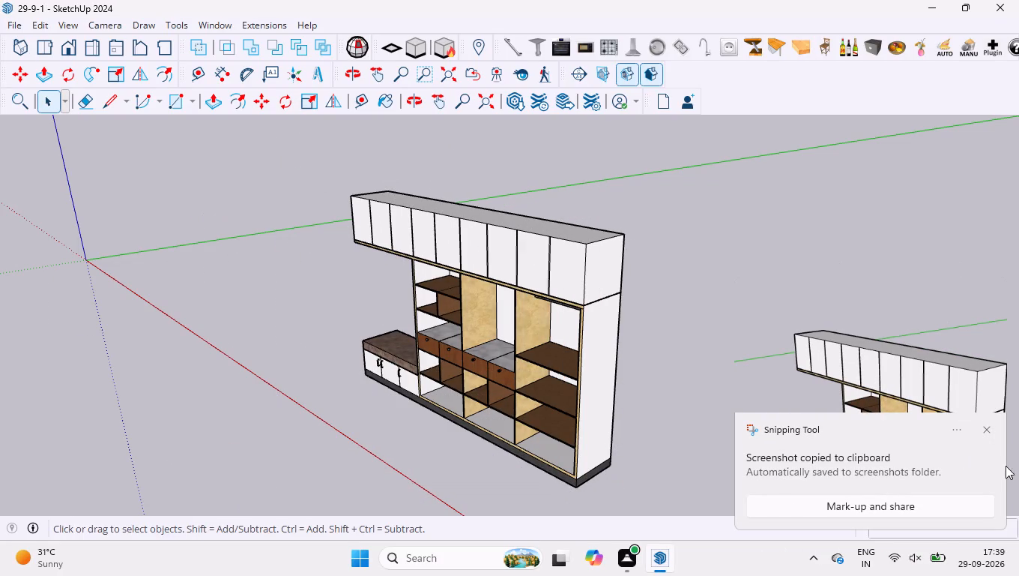
pyautogui.click(989, 433)
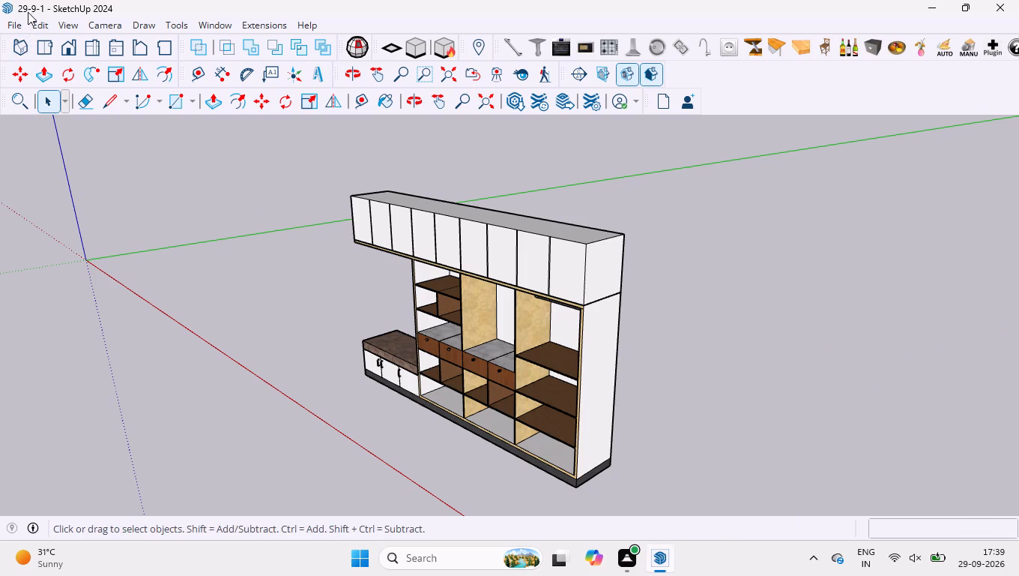
# Export the 3D model as the COLLADA file 29-9-1.dae in Documents, replacing the existing file.
pyautogui.click(19, 28)
pyautogui.click(91, 259)
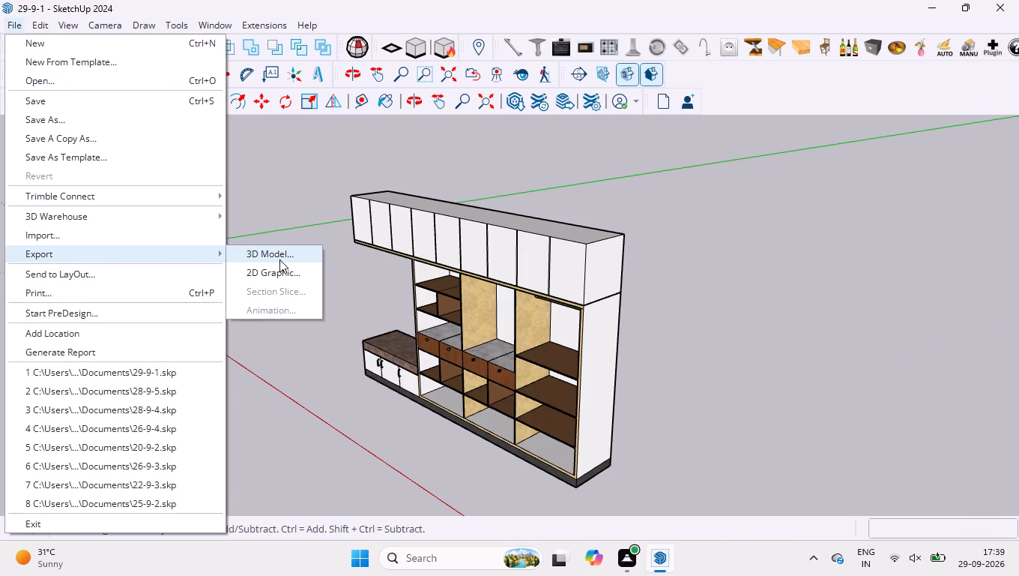
pyautogui.doubleClick(279, 257)
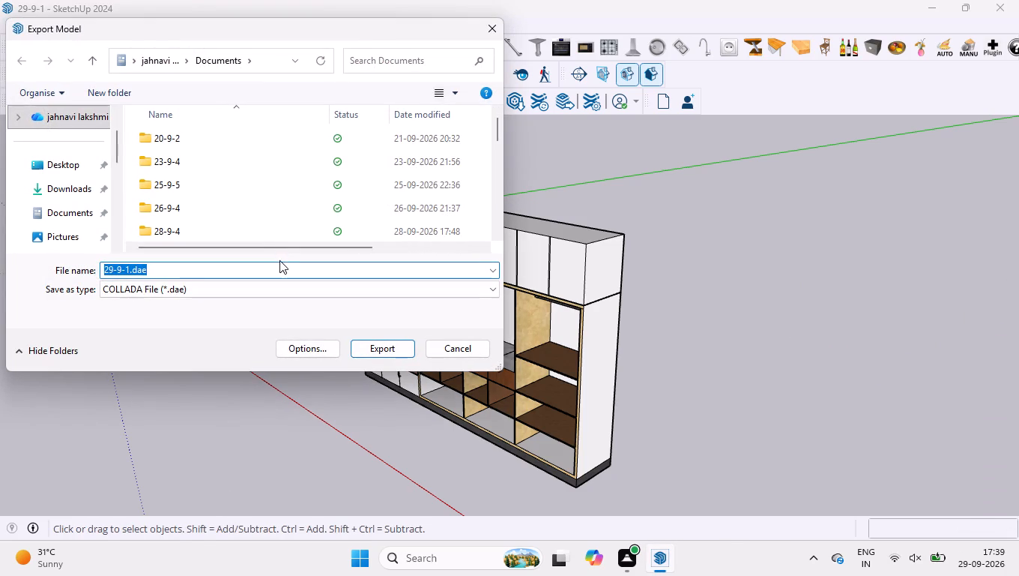
pyautogui.press('Return')
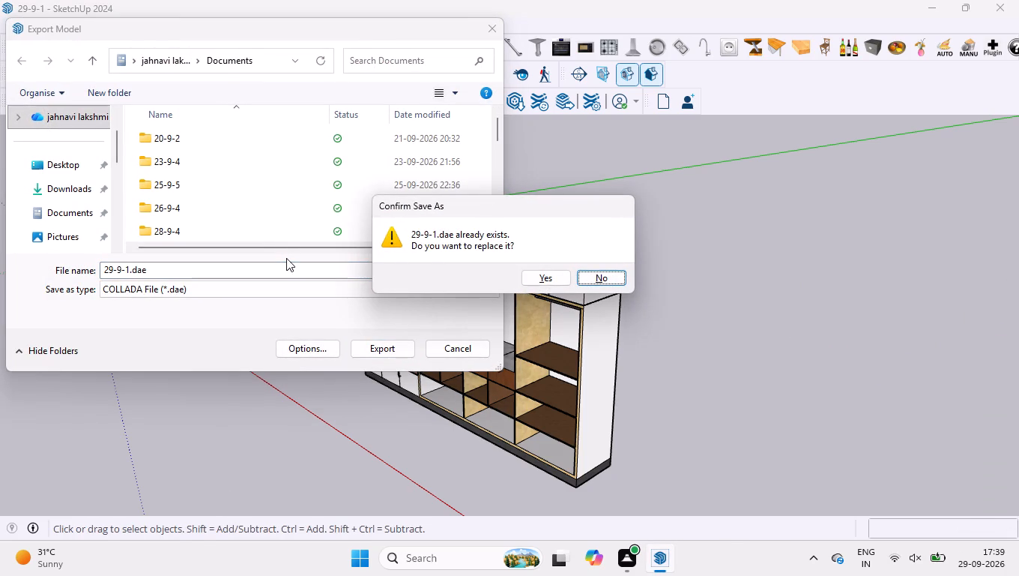
pyautogui.press('Left')
pyautogui.press('Return')
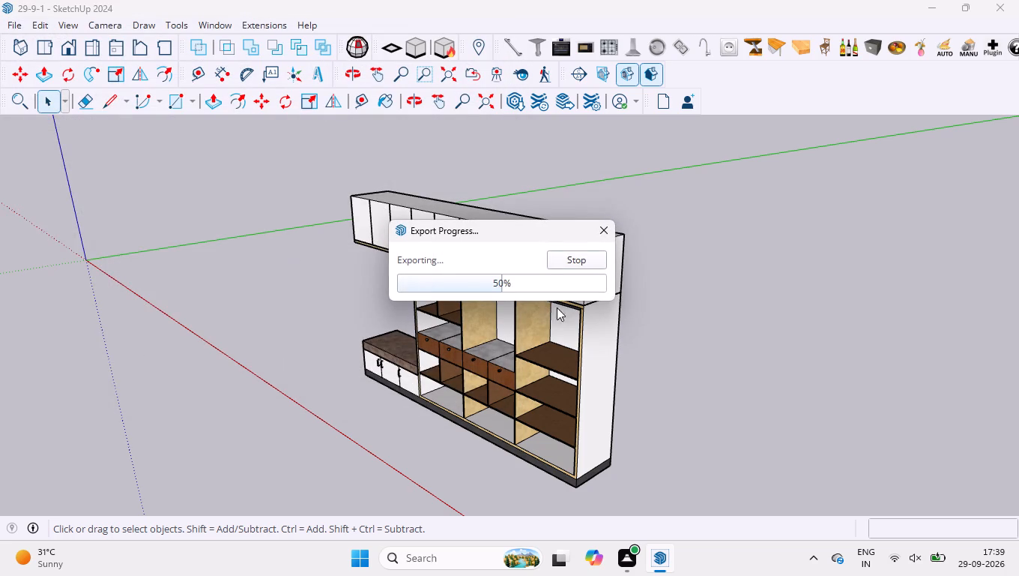
# Export the isometric view as the 2D graphic 29-9-1.pdf in Documents, replacing the existing file.
pyautogui.click(8, 28)
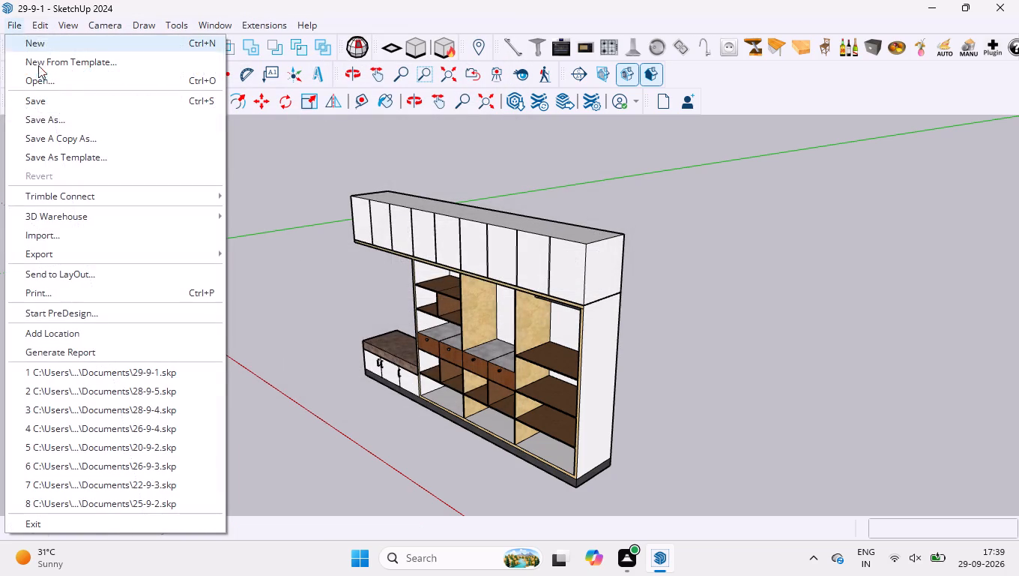
pyautogui.click(58, 246)
pyautogui.click(302, 274)
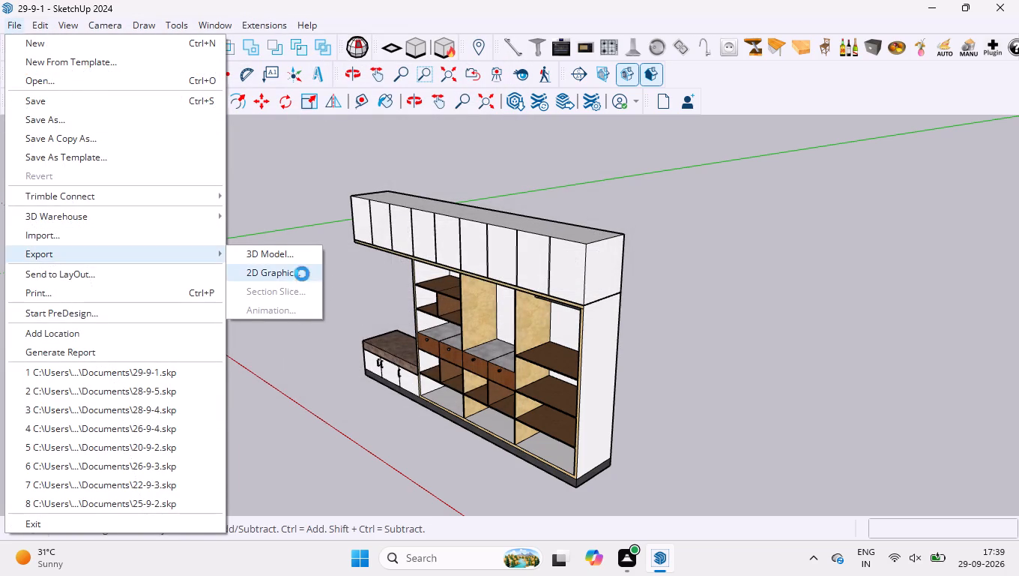
pyautogui.press('Return')
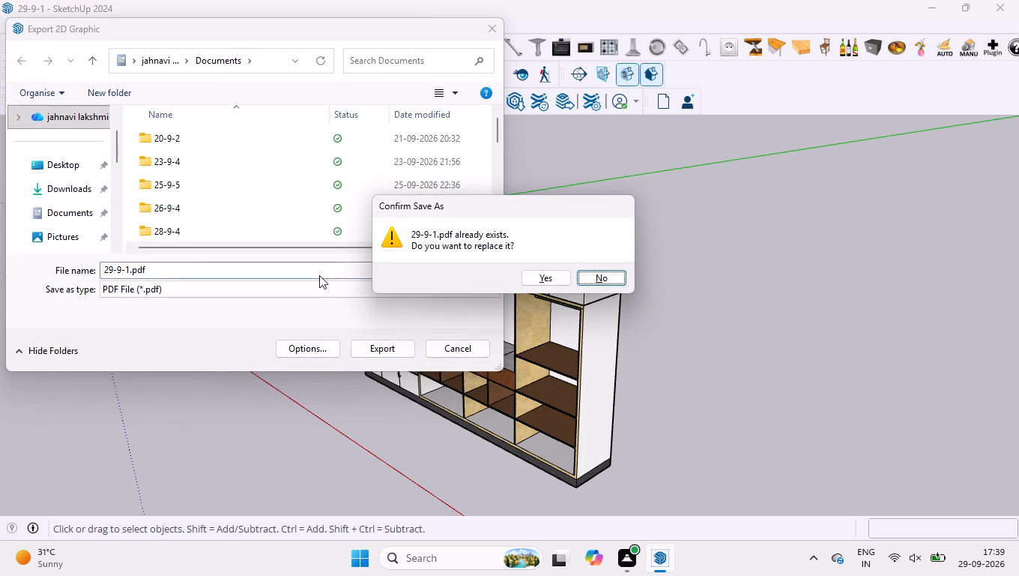
pyautogui.press('Left')
pyautogui.press('Return')
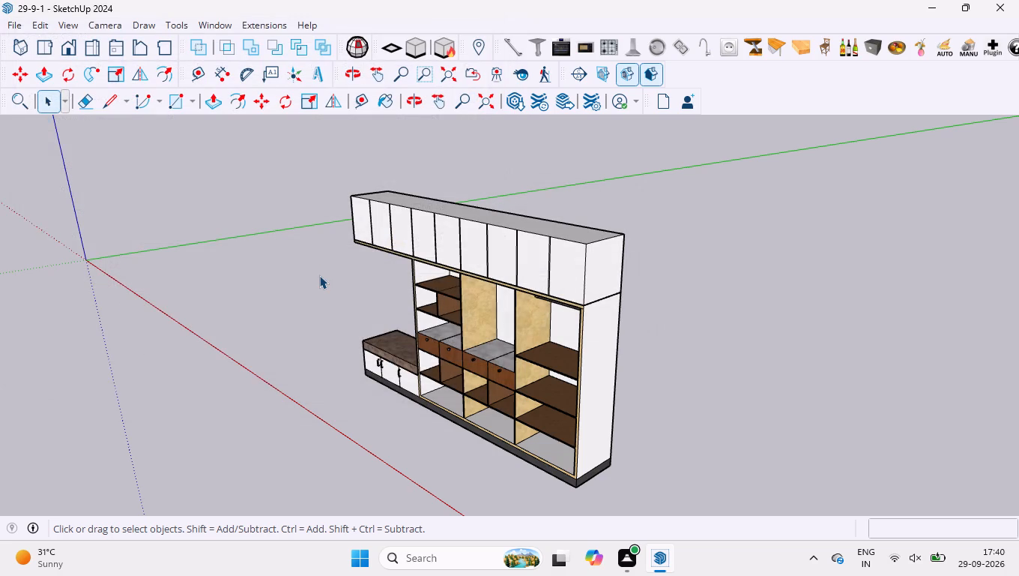
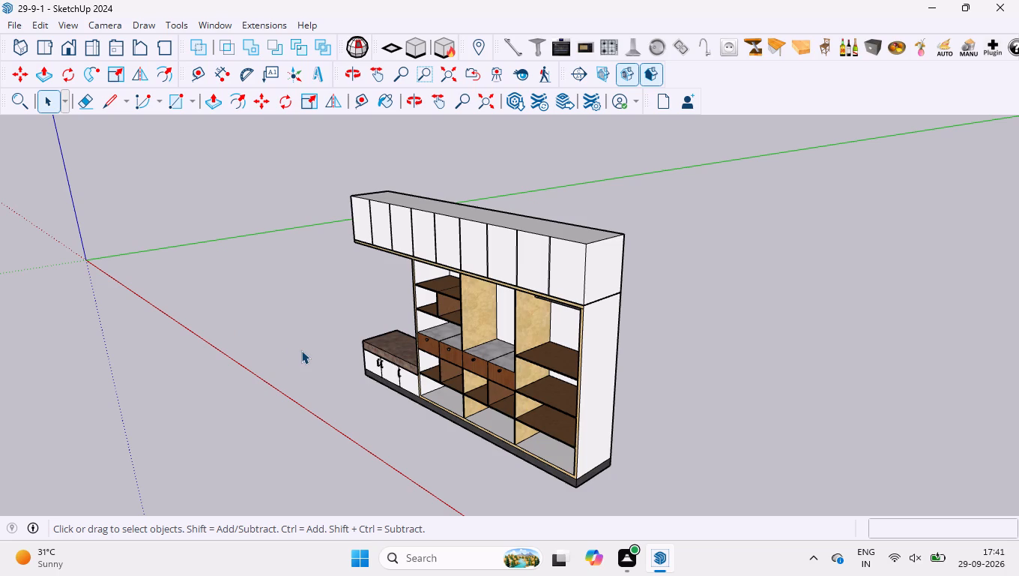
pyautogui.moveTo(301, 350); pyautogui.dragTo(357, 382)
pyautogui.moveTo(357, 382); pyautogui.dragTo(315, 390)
# Examine the whole wall unit from its front side, with the low bench cabinet nearest.
pyautogui.scroll(-5, 530, 355)
pyautogui.scroll(-4, 499, 279)
pyautogui.scroll(-4, 545, 361)
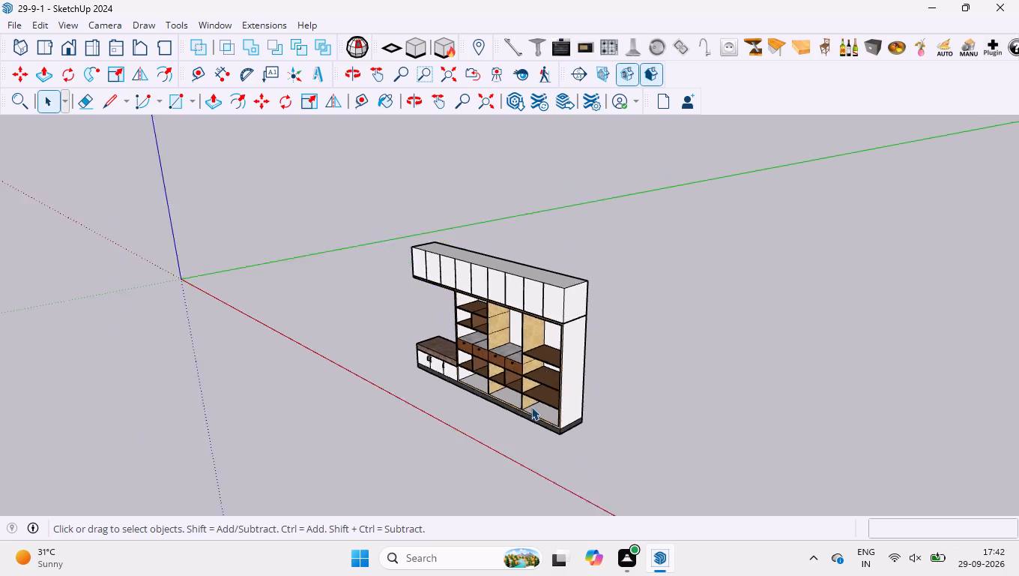
pyautogui.moveTo(533, 401); pyautogui.dragTo(785, 347, button='middle')
pyautogui.scroll(-3, 487, 356)
pyautogui.moveTo(448, 348); pyautogui.dragTo(525, 398, button='middle')
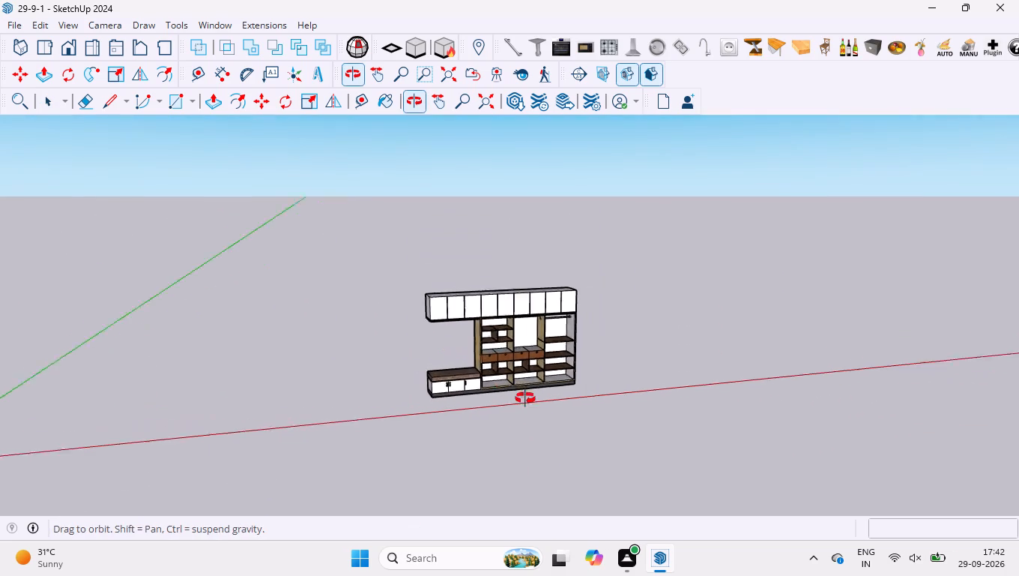
pyautogui.moveTo(525, 398); pyautogui.dragTo(536, 406, button='middle')
pyautogui.scroll(6, 503, 333)
# Save the model.
pyautogui.hotkey('ctrl', 's')
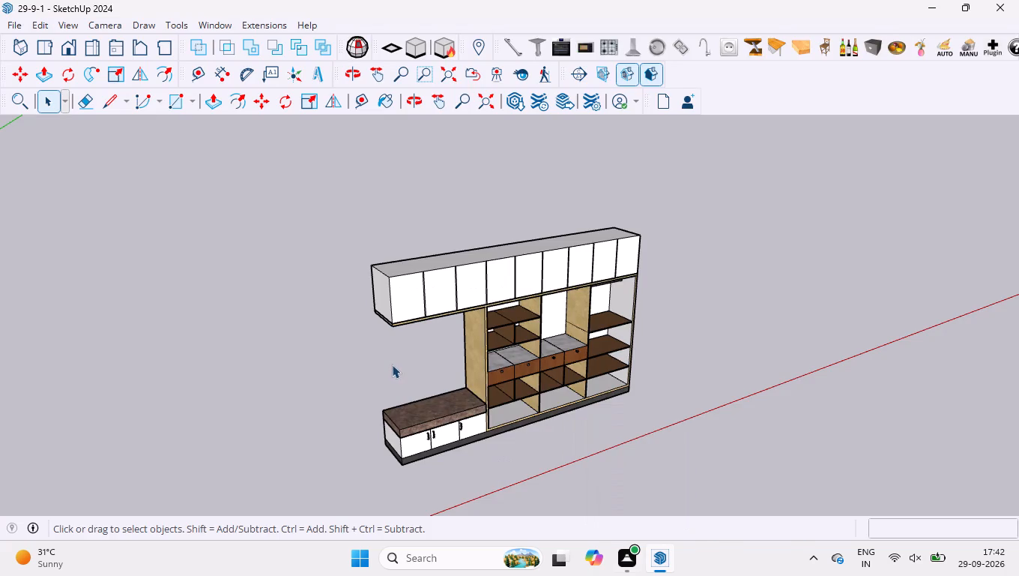
# Inside the unit's group, move the handle on the bench door beside the tall unit about 0.31" along the red axis, away from the door gap.
pyautogui.scroll(1, 427, 370)
pyautogui.scroll(-2, 342, 332)
pyautogui.scroll(2, 450, 433)
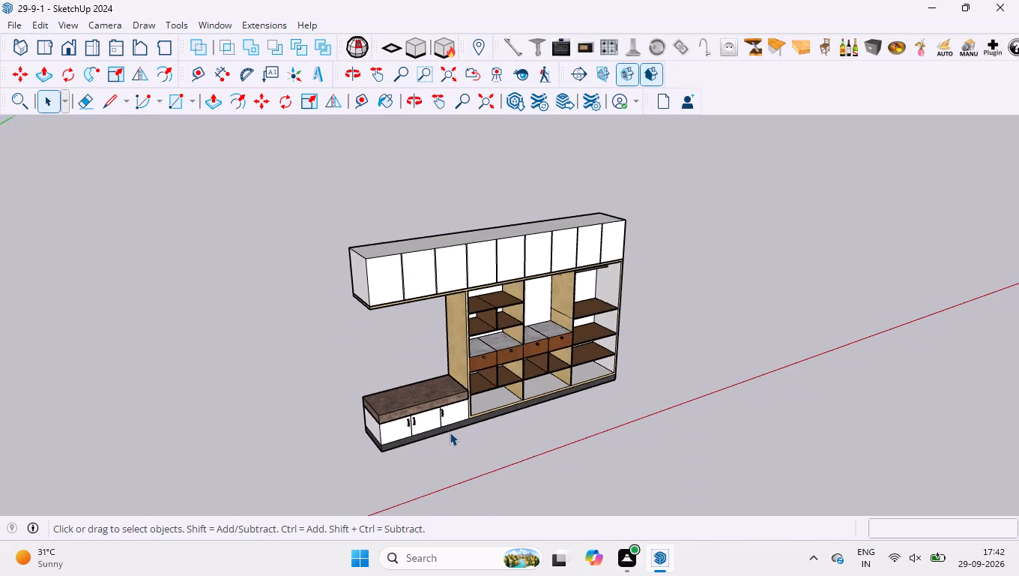
pyautogui.scroll(10, 510, 408)
pyautogui.scroll(3, 318, 411)
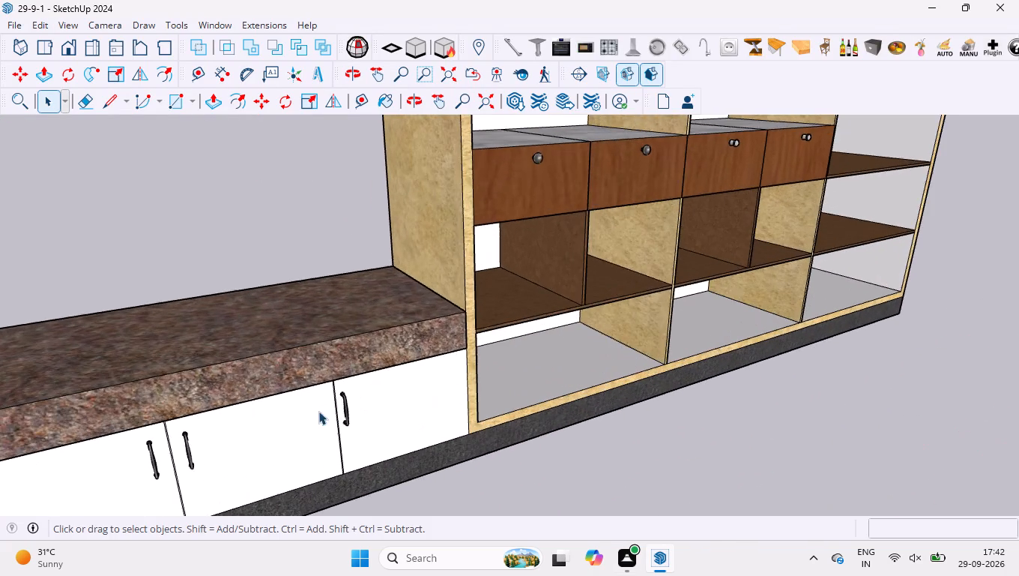
pyautogui.scroll(12, 350, 407)
pyautogui.click(342, 395)
pyautogui.scroll(4, 285, 367)
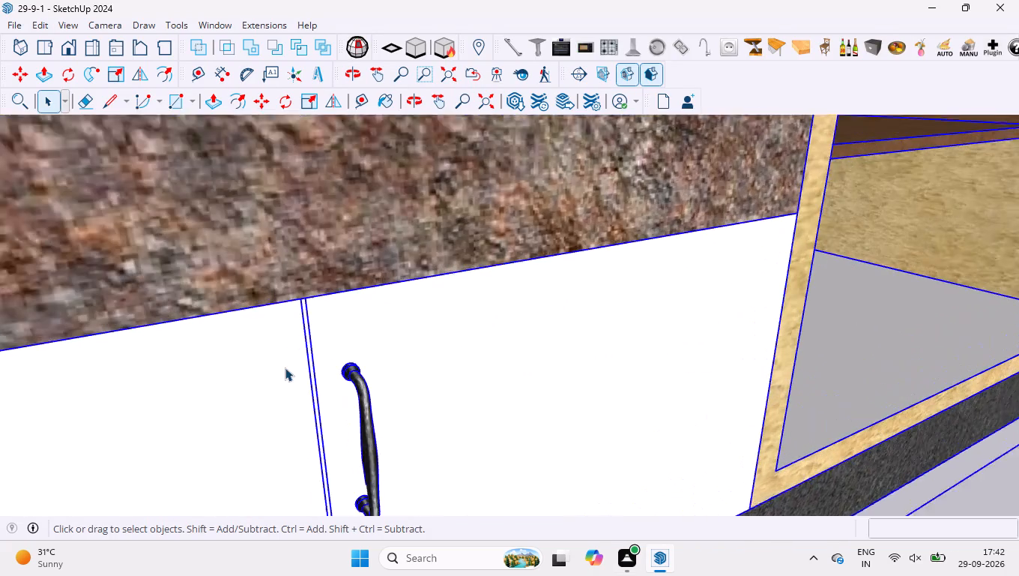
pyautogui.scroll(1, 285, 367)
pyautogui.doubleClick(428, 364)
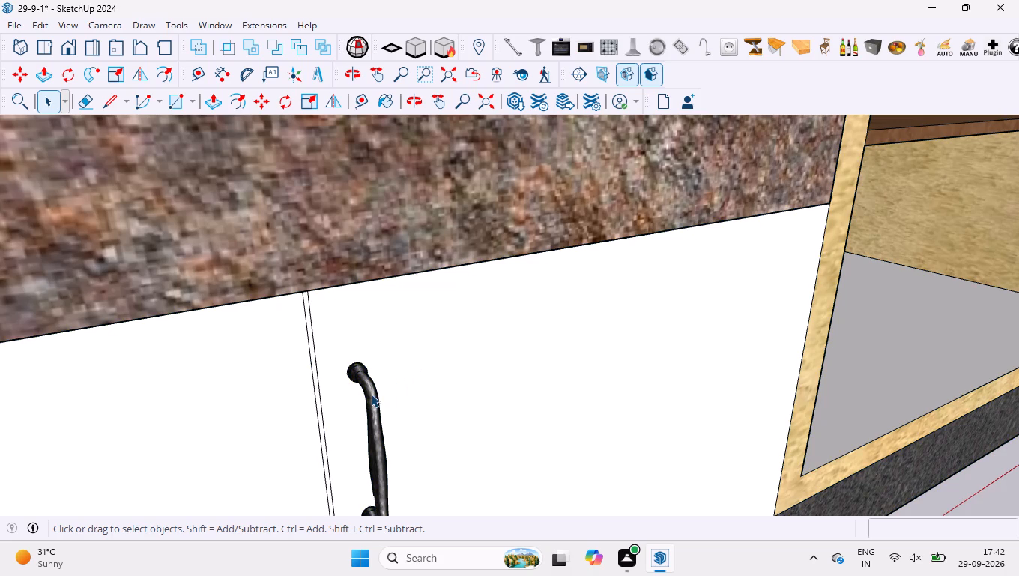
pyautogui.click(370, 394)
pyautogui.scroll(8, 357, 376)
pyautogui.press('m')
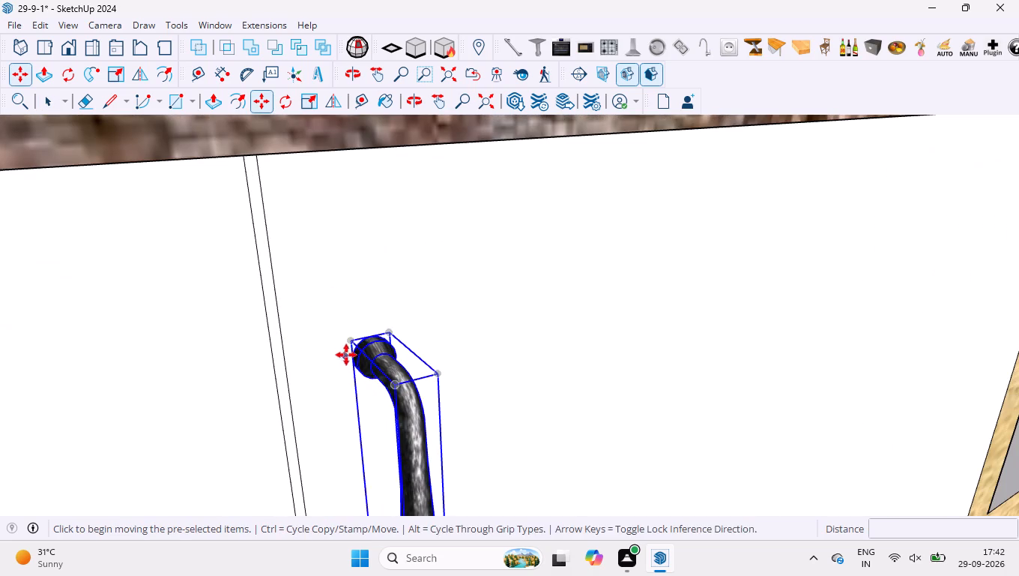
pyautogui.click(348, 339)
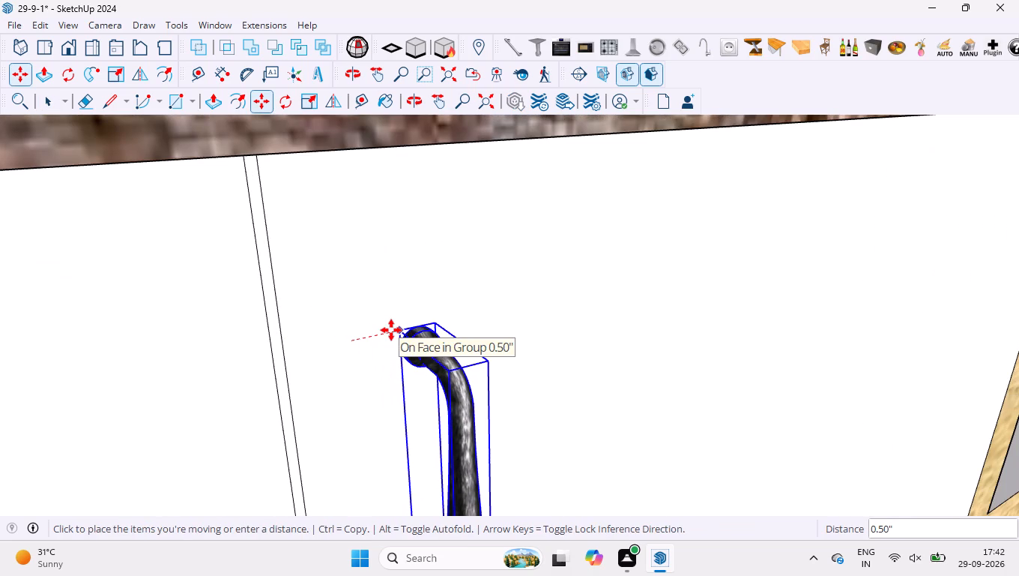
pyautogui.press('Right')
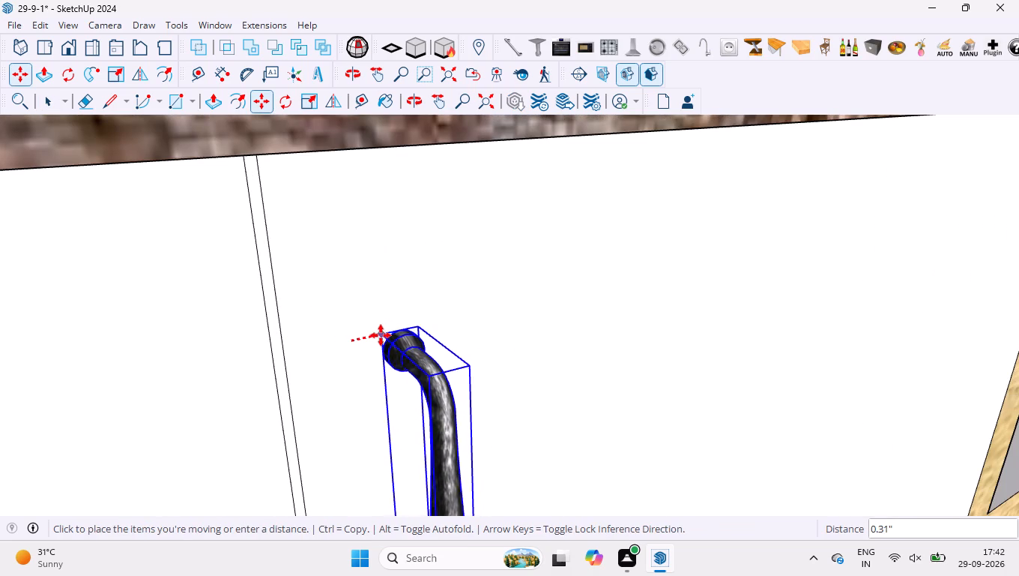
pyautogui.click(381, 335)
pyautogui.press('space')
pyautogui.scroll(-4, 371, 345)
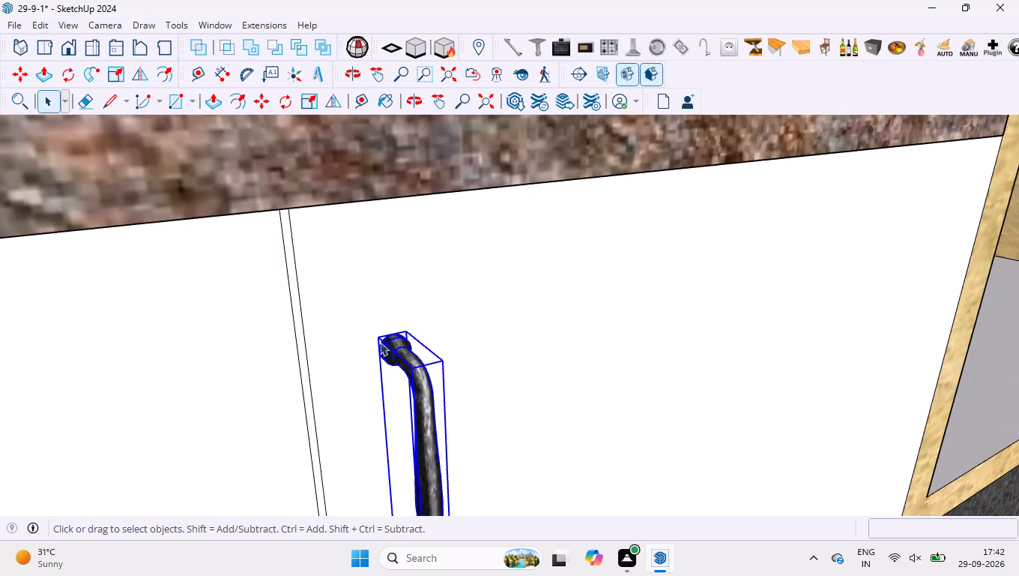
pyautogui.scroll(-20, 380, 342)
pyautogui.scroll(-1, 380, 342)
pyautogui.click(548, 477)
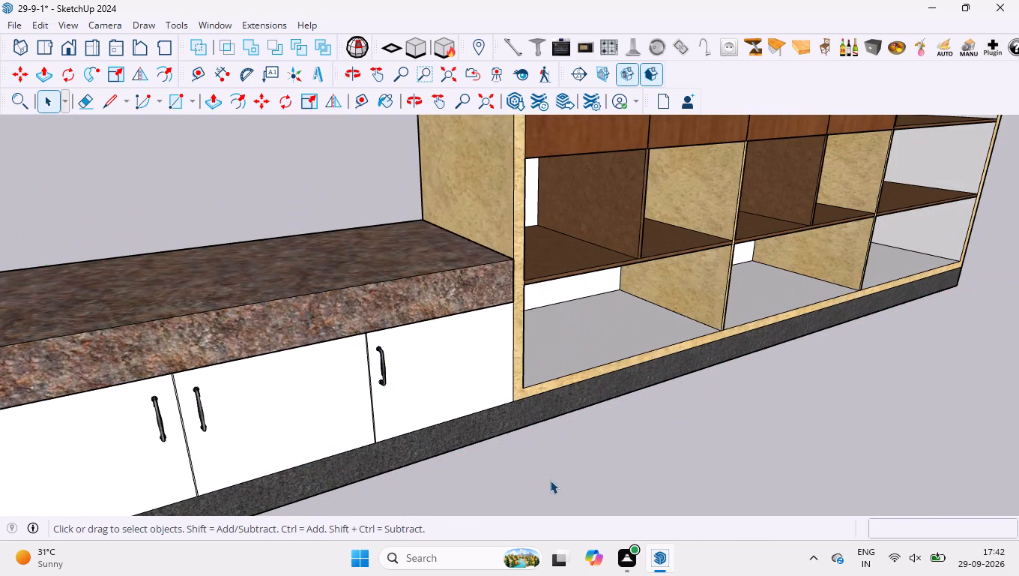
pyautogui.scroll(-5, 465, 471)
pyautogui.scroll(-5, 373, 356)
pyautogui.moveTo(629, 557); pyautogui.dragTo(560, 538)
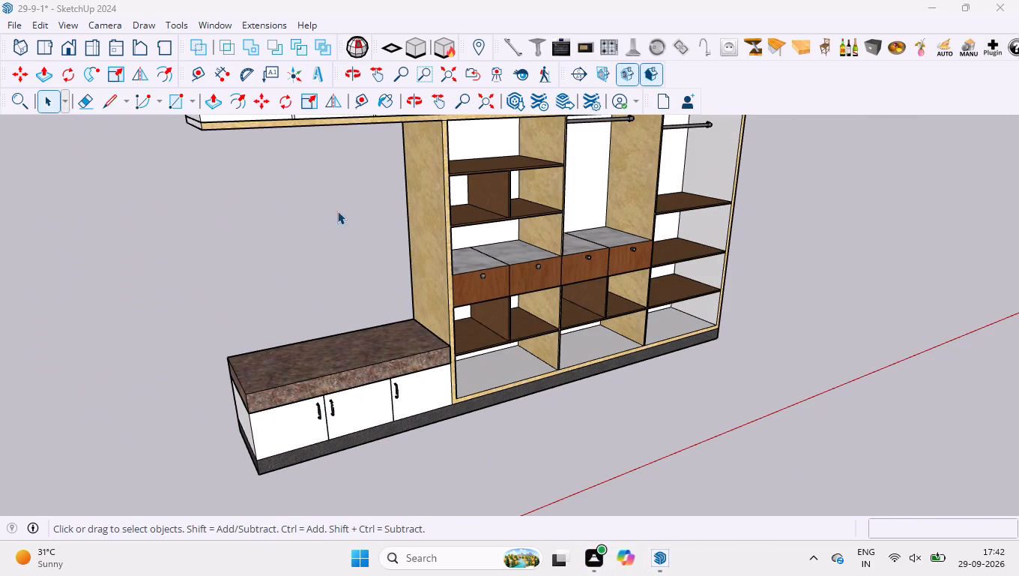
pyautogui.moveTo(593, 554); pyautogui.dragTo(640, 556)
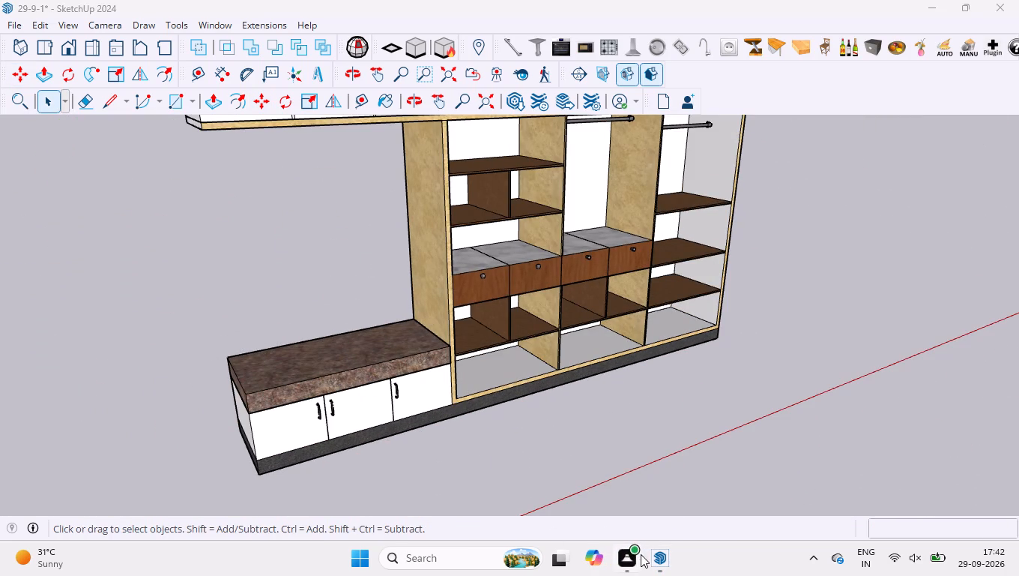